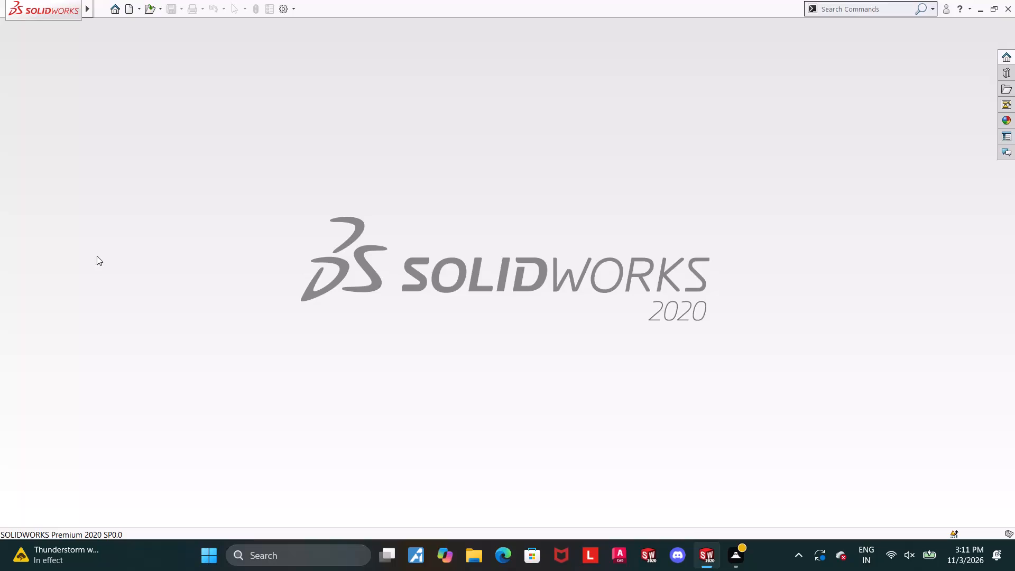
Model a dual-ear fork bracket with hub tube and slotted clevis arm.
Create a new part document.
left_click_drag(0, 142, 31, 132)
left_click(125, 14)
double_click(267, 237)
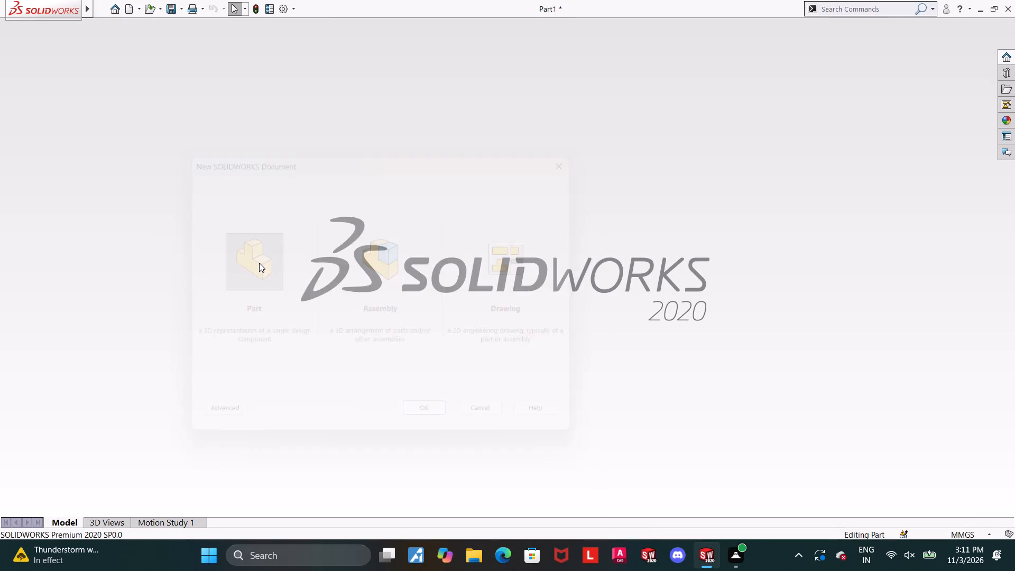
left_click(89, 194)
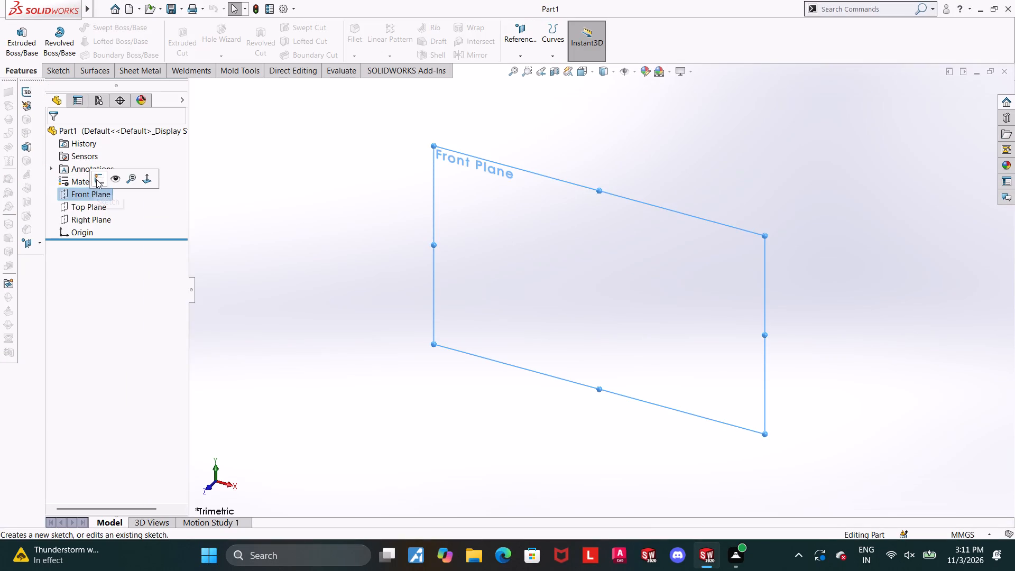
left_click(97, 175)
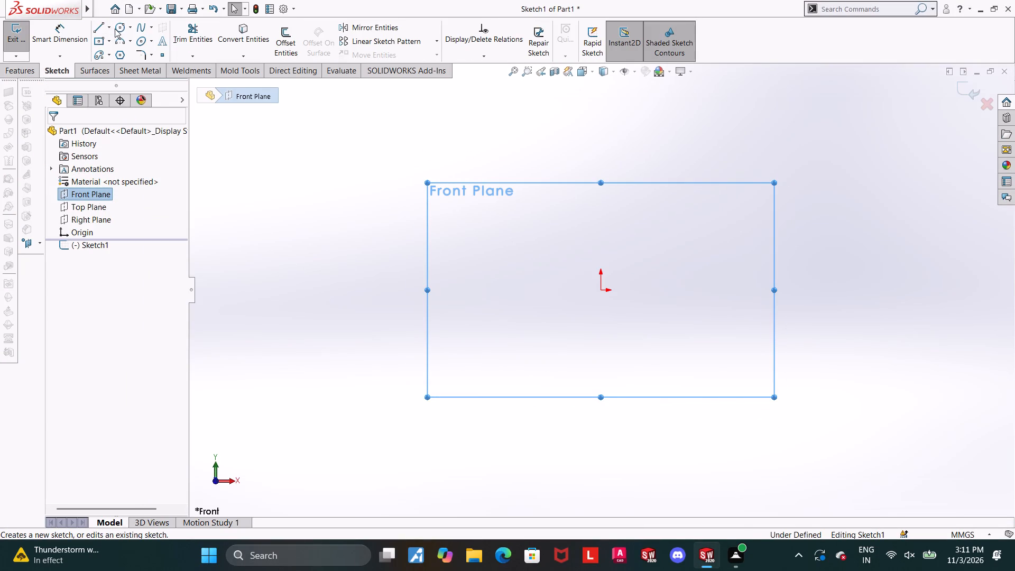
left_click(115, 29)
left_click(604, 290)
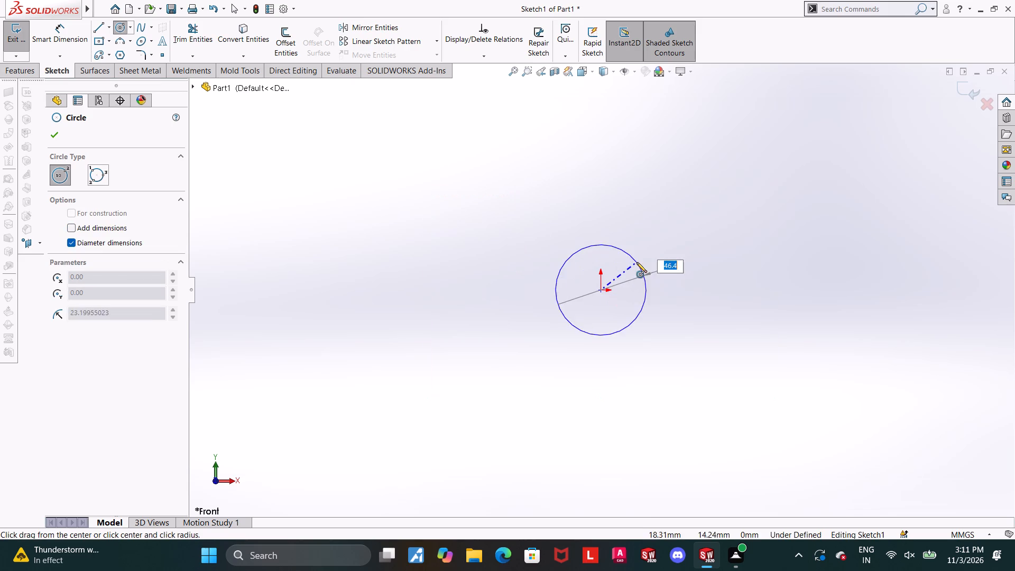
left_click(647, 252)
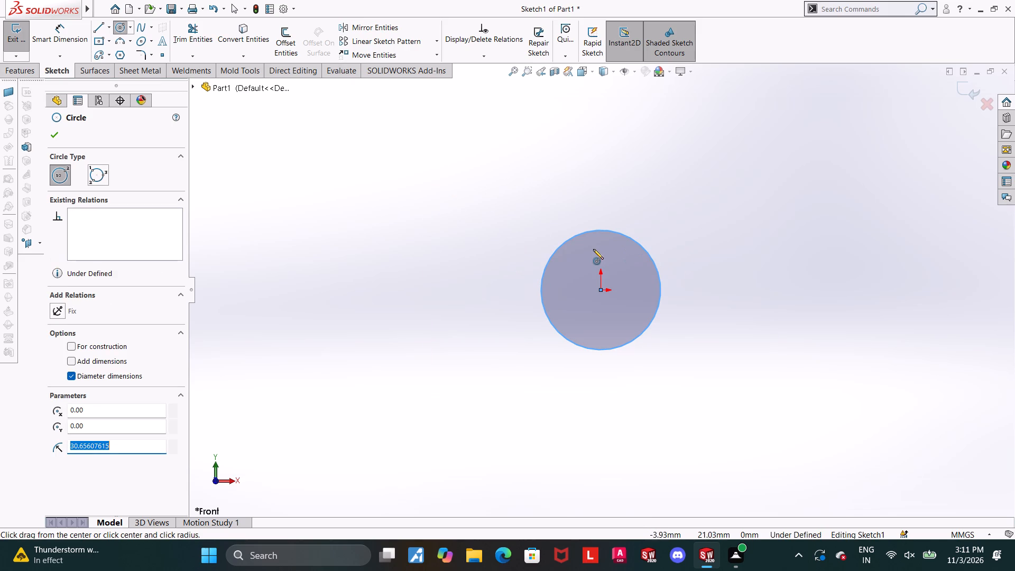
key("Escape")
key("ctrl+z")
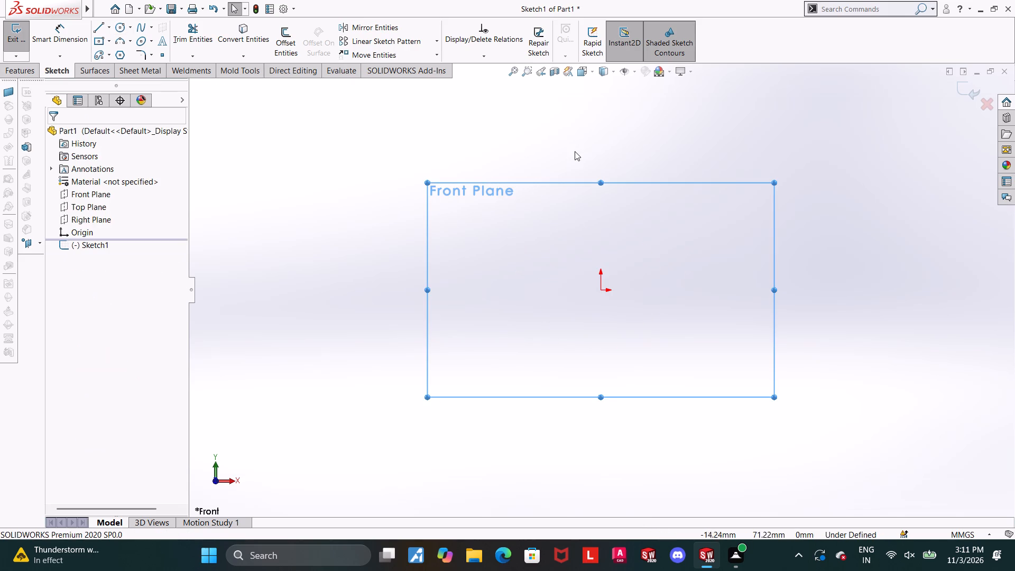
Switch the part's unit system to IPS (inches) and leave the empty sketch.
left_click(953, 272)
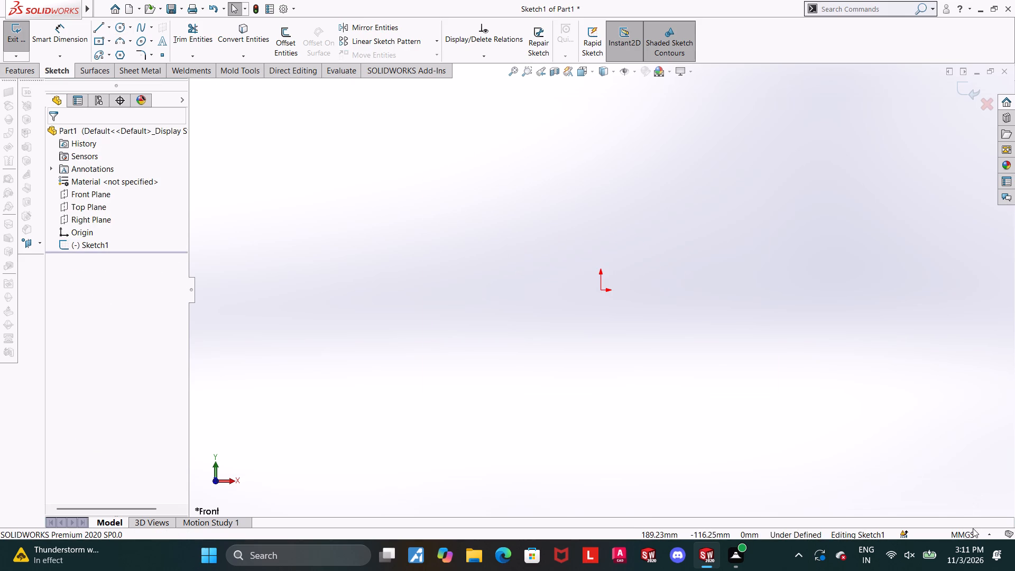
left_click(973, 536)
left_click(924, 501)
key("Escape")
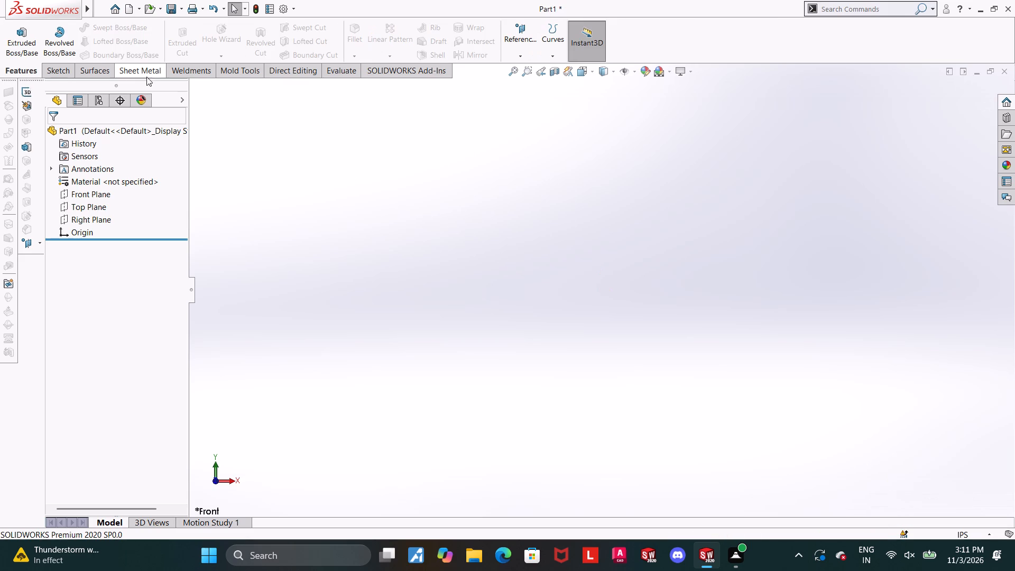
On the Front Plane, sketch two concentric circles centred on the origin, the outer one about 2.97 in in diameter.
left_click(83, 207)
left_click(70, 195)
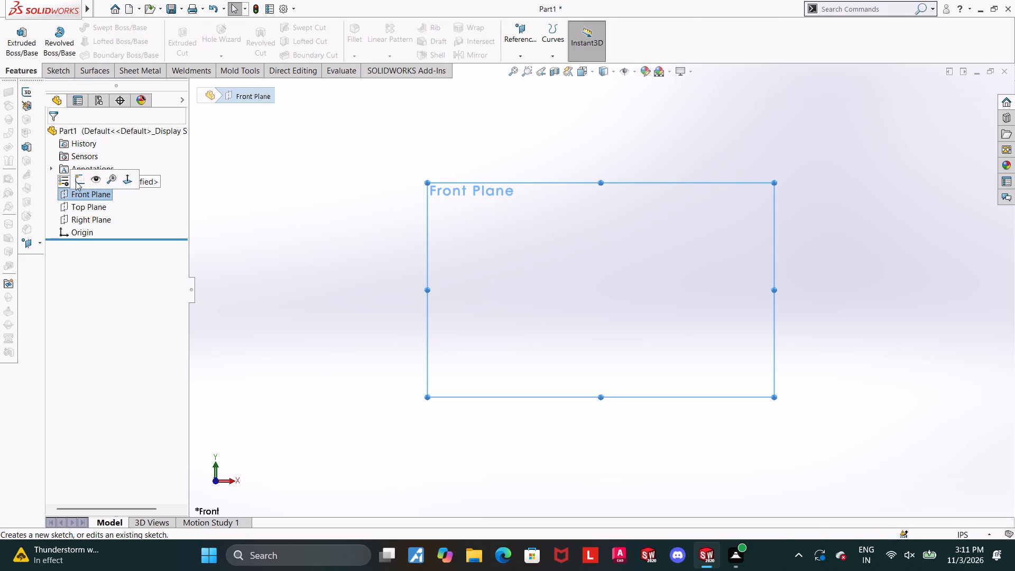
left_click(76, 181)
left_click(124, 31)
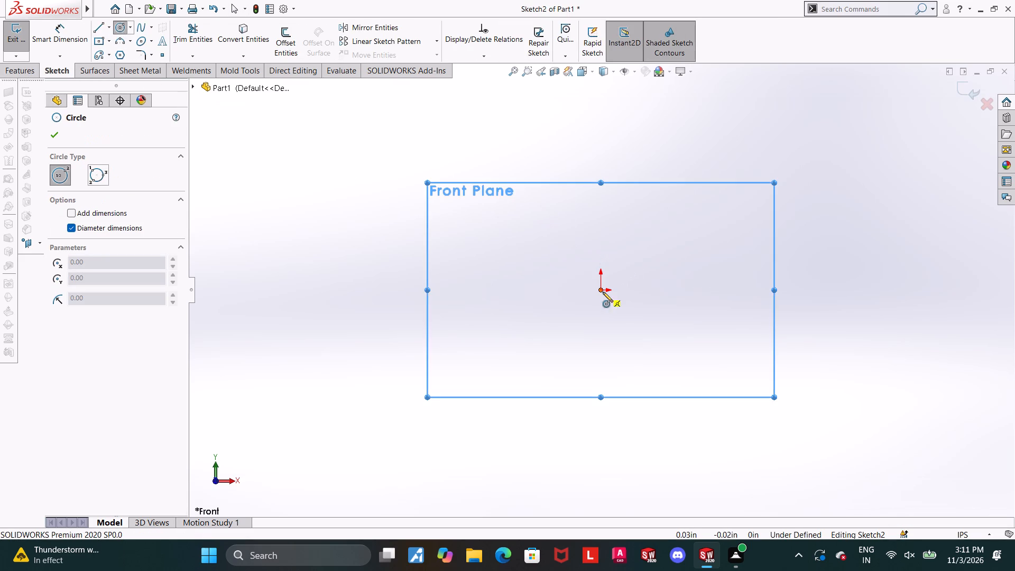
left_click(602, 292)
left_click(656, 242)
key("Escape")
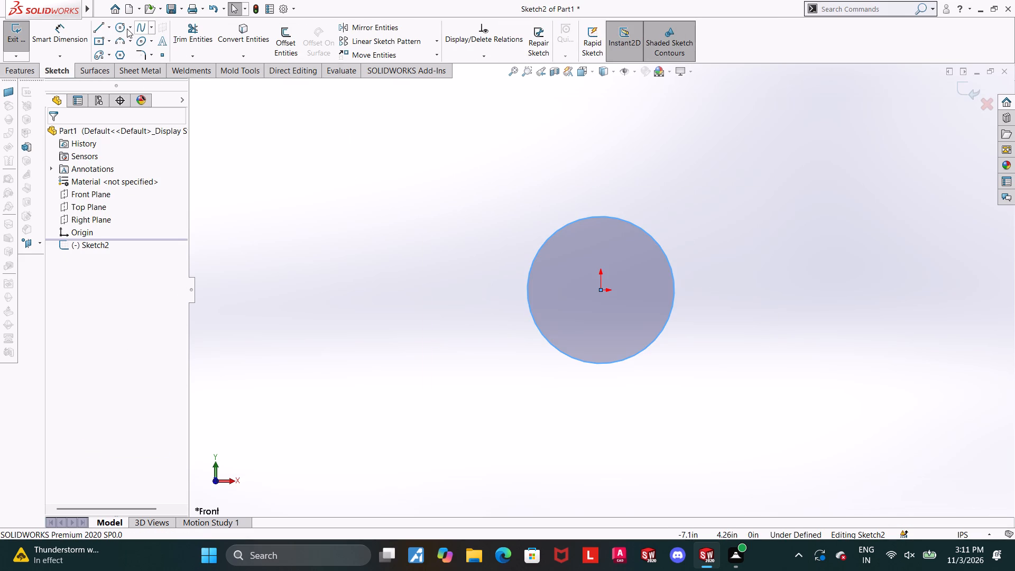
left_click(125, 26)
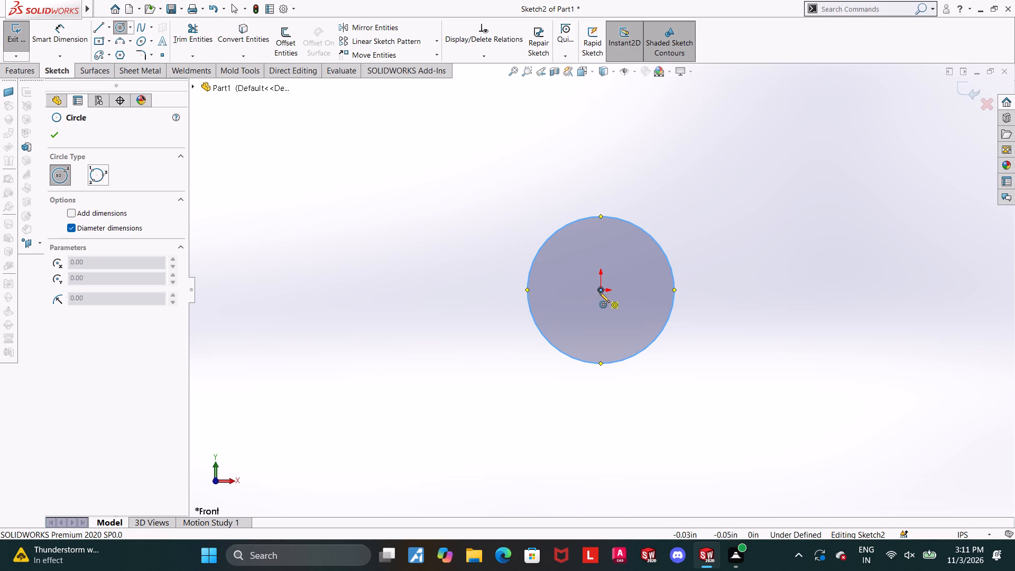
left_click(600, 291)
left_click(626, 264)
key("Escape")
key("Escape")
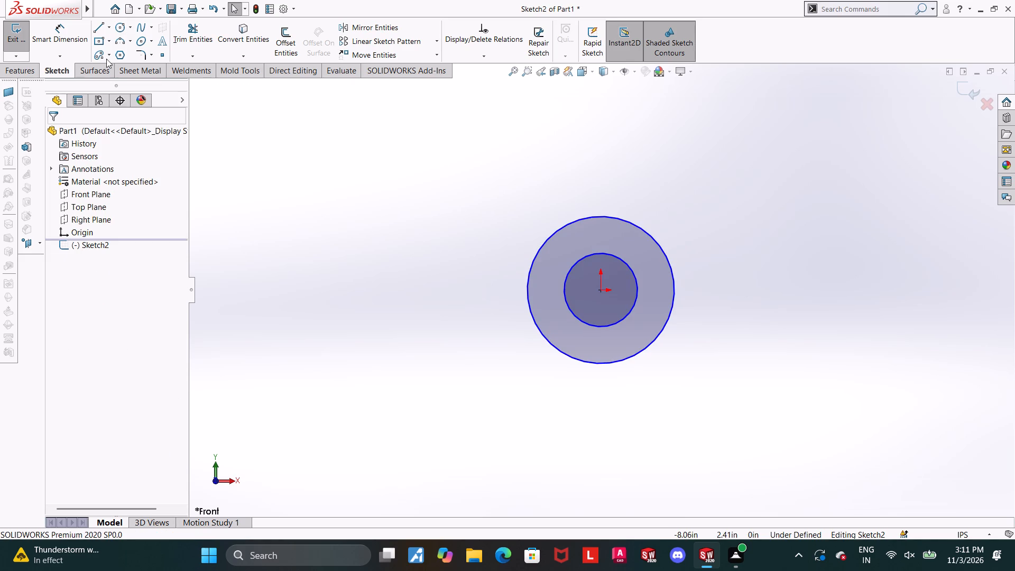
Dimension the outer circle's diameter as 1 in.
left_click(78, 30)
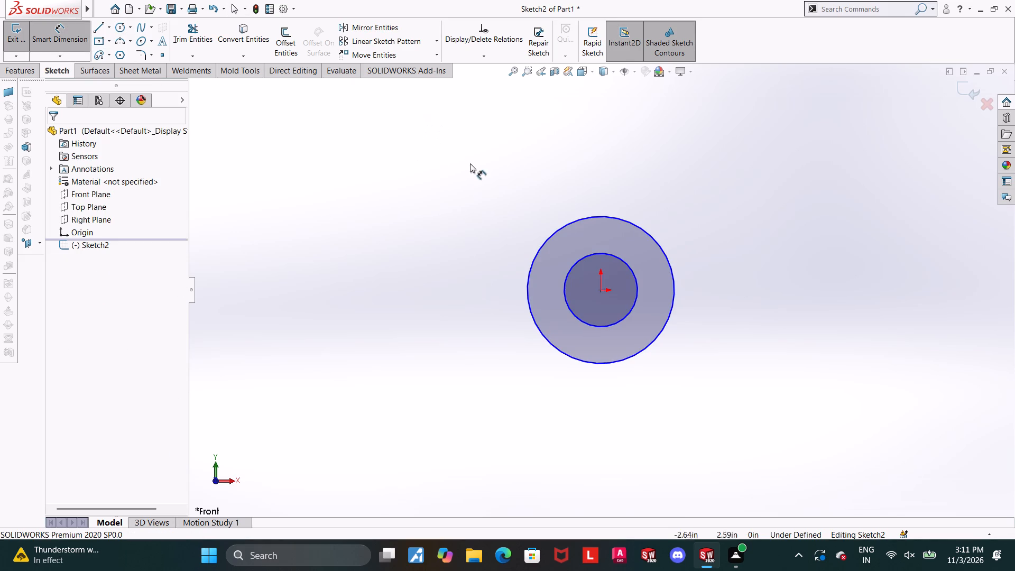
left_click(542, 250)
left_click(494, 211)
key("1")
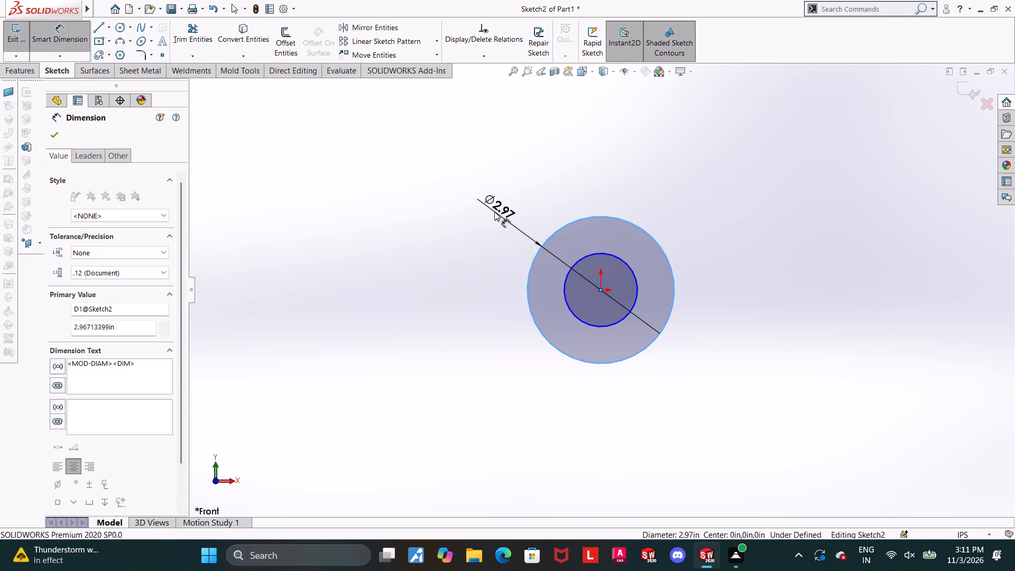
key("Return")
key("Escape")
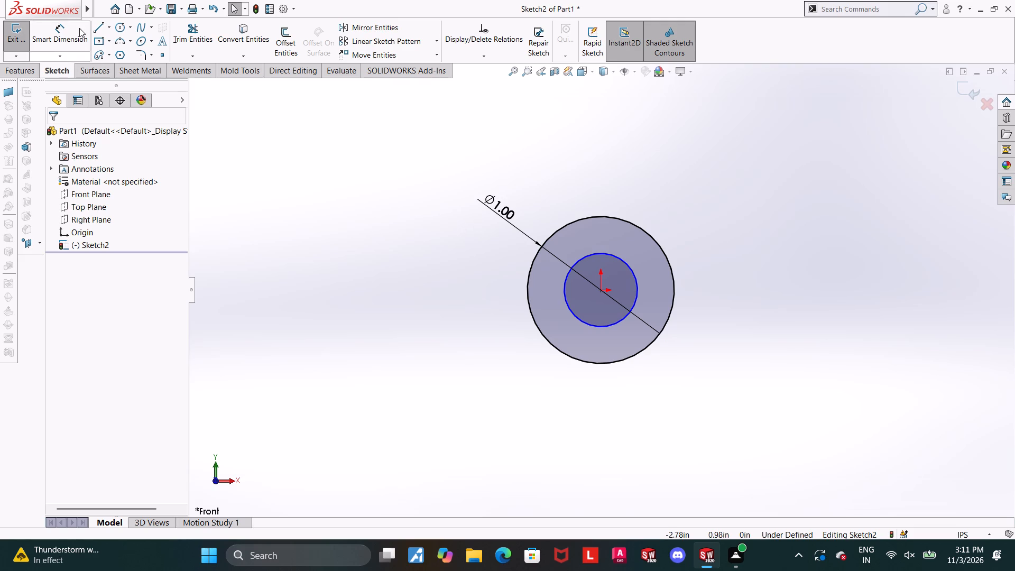
Dimension the inner circle's diameter as 0.626 in and close the sketch.
left_click(79, 29)
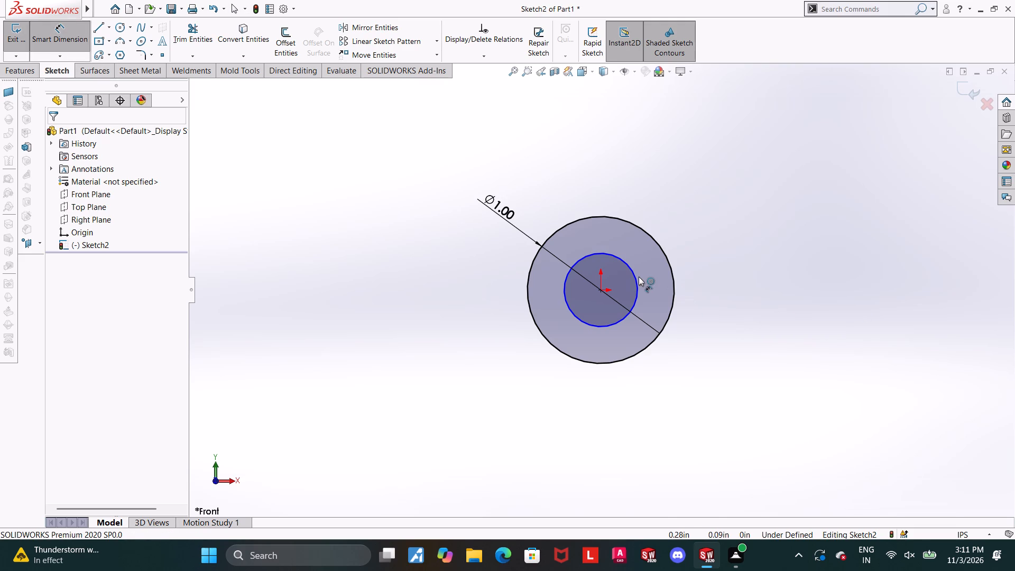
left_click(639, 277)
left_click(659, 172)
type("0.6")
type("26")
key("Return")
key("Escape")
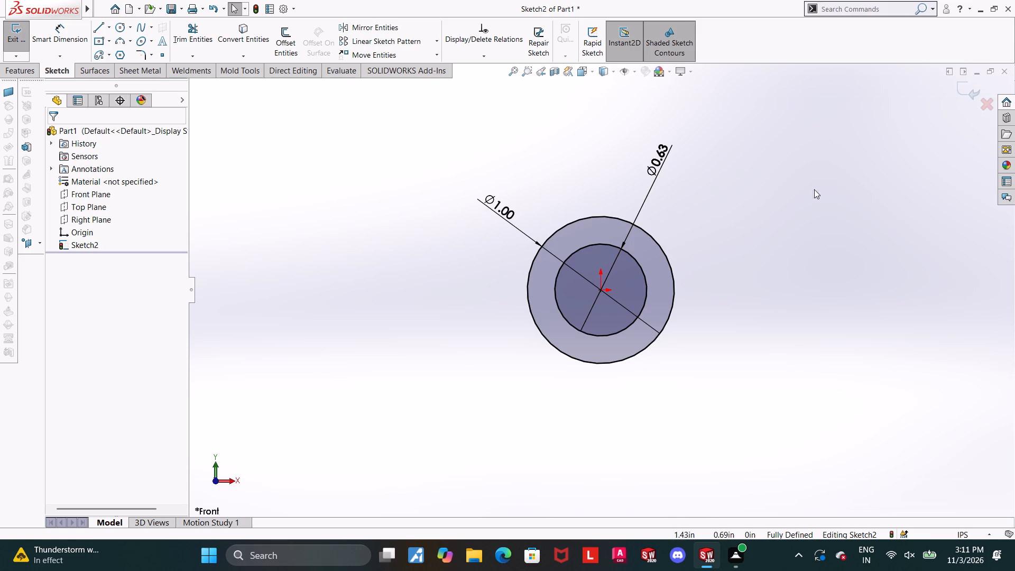
scroll(815, 189, "up", 2)
left_click(839, 173)
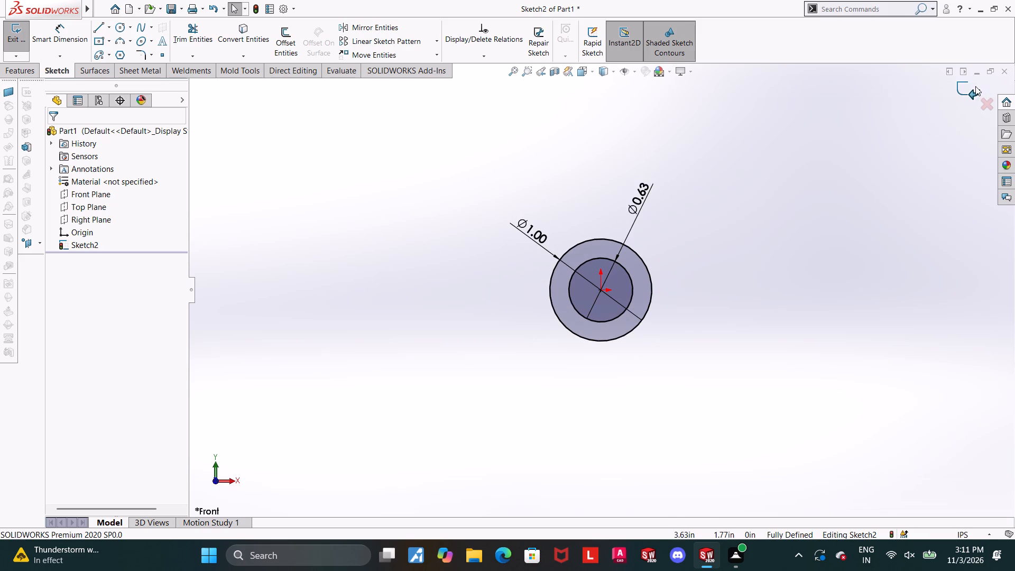
double_click(650, 189)
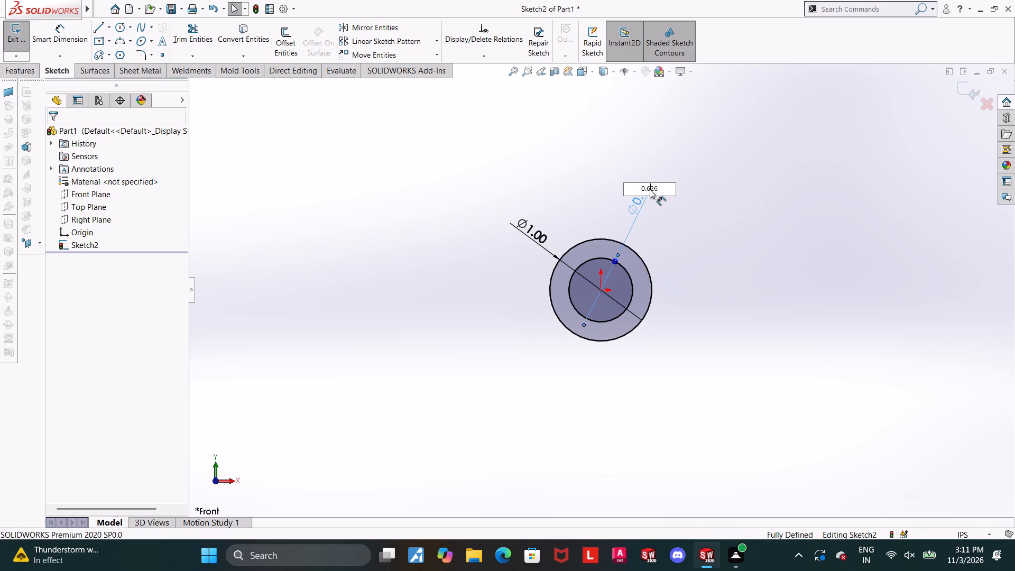
left_click(782, 169)
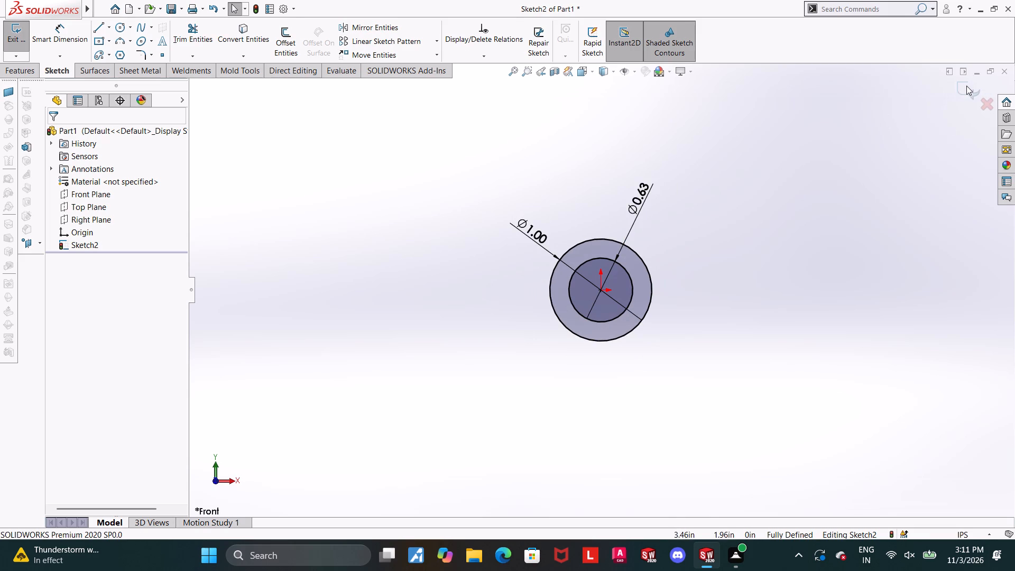
left_click(966, 86)
Extrude the ring profile as a blind boss from the sketch plane with a depth of 0.758+0.250 in.
scroll(700, 213, "up", 1)
middle_click_drag(708, 232, 684, 245)
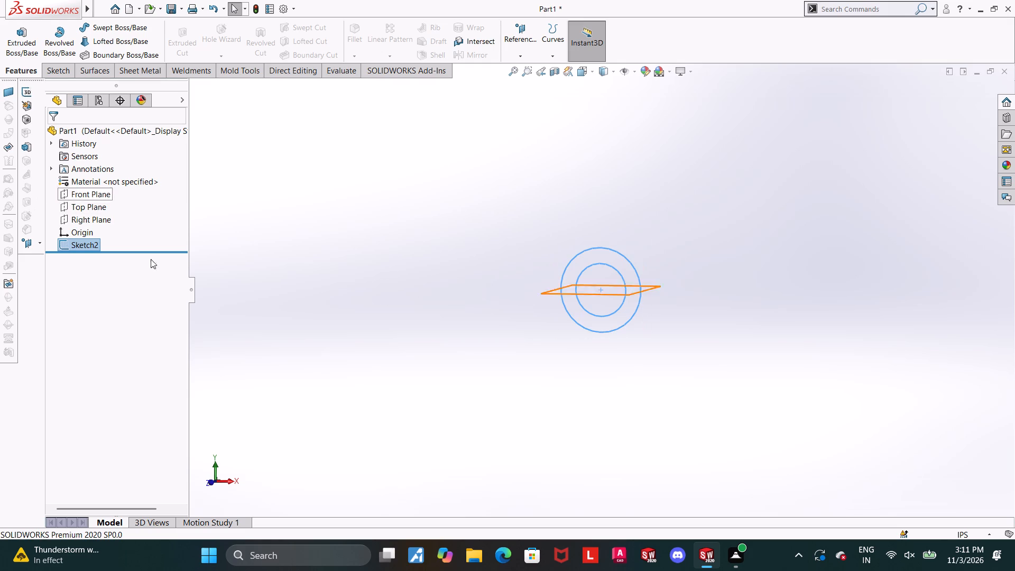
middle_click_drag(517, 266, 499, 288)
scroll(433, 300, "down", 1)
scroll(861, 279, "down", 2)
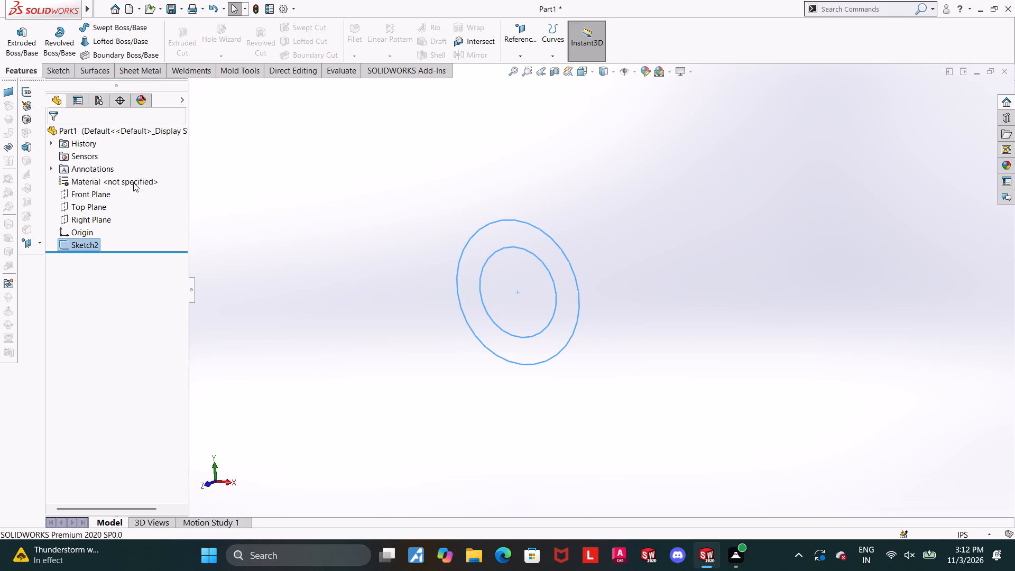
left_click(40, 42)
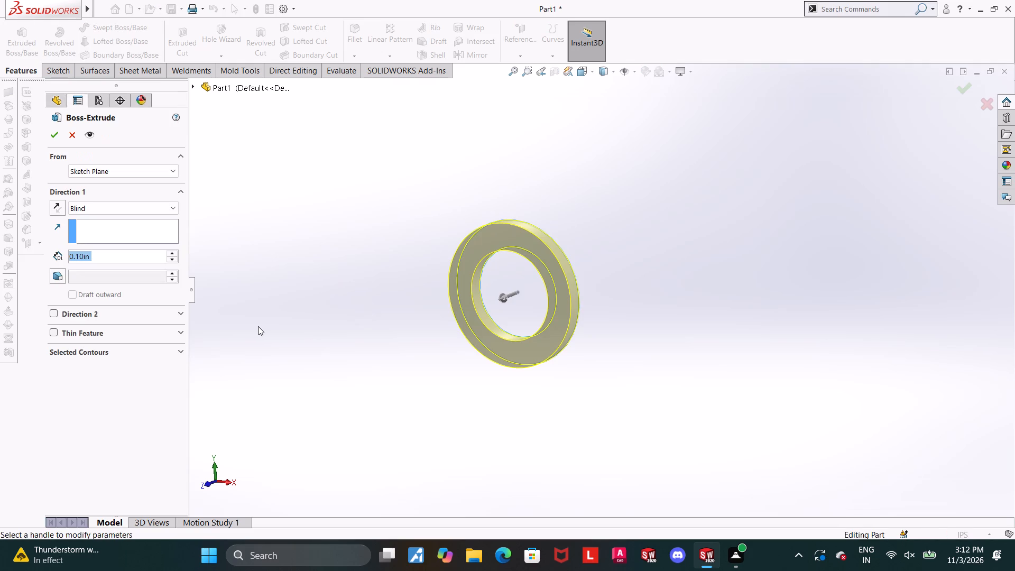
type("0.7")
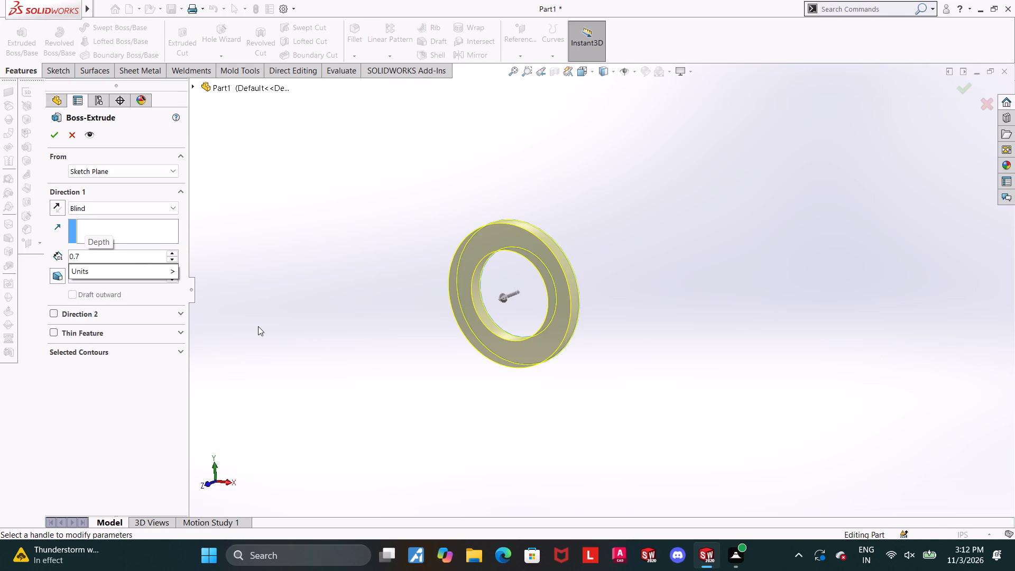
type("58")
key("shift+plus")
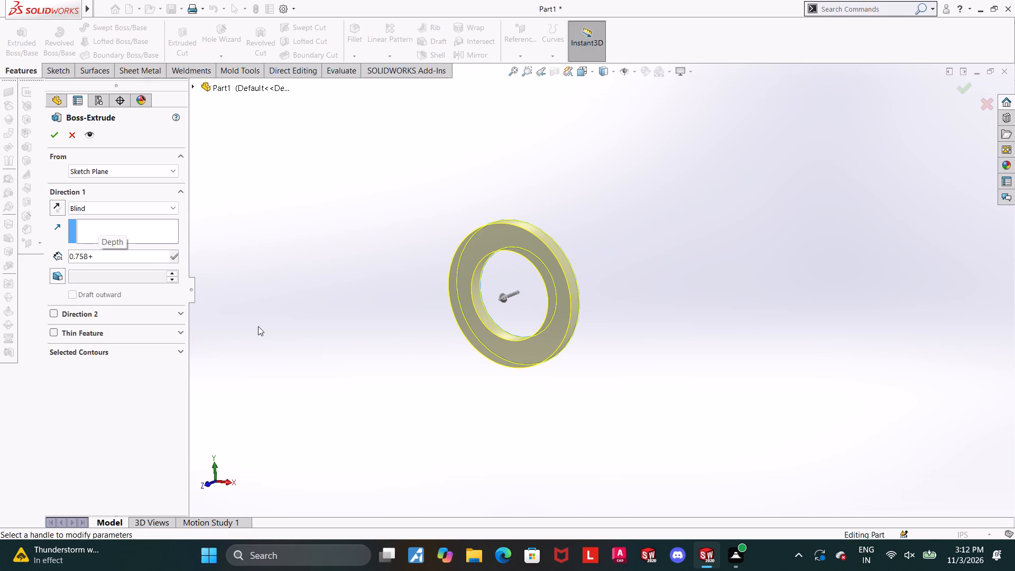
type("0.2")
type("50")
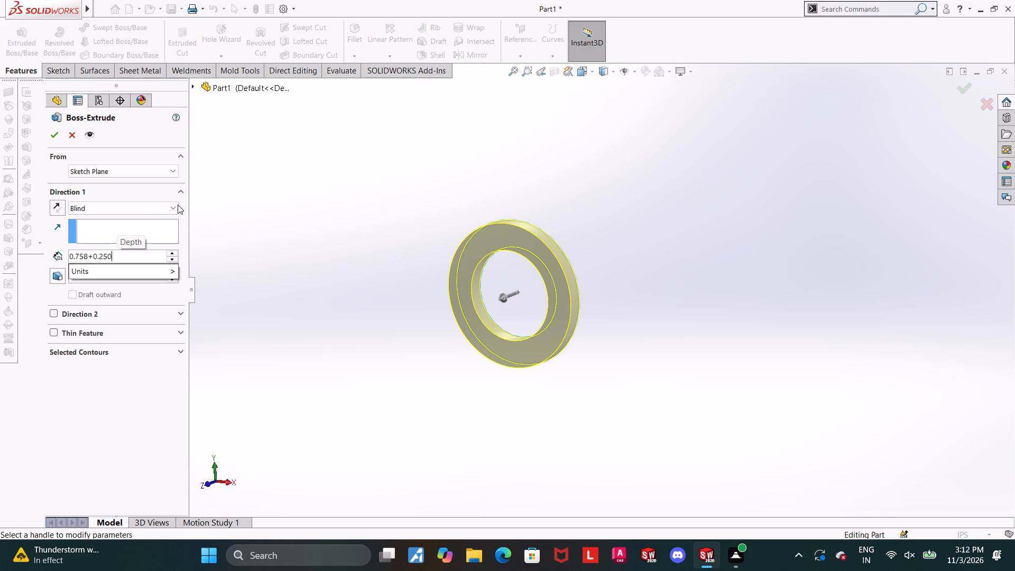
left_click(52, 132)
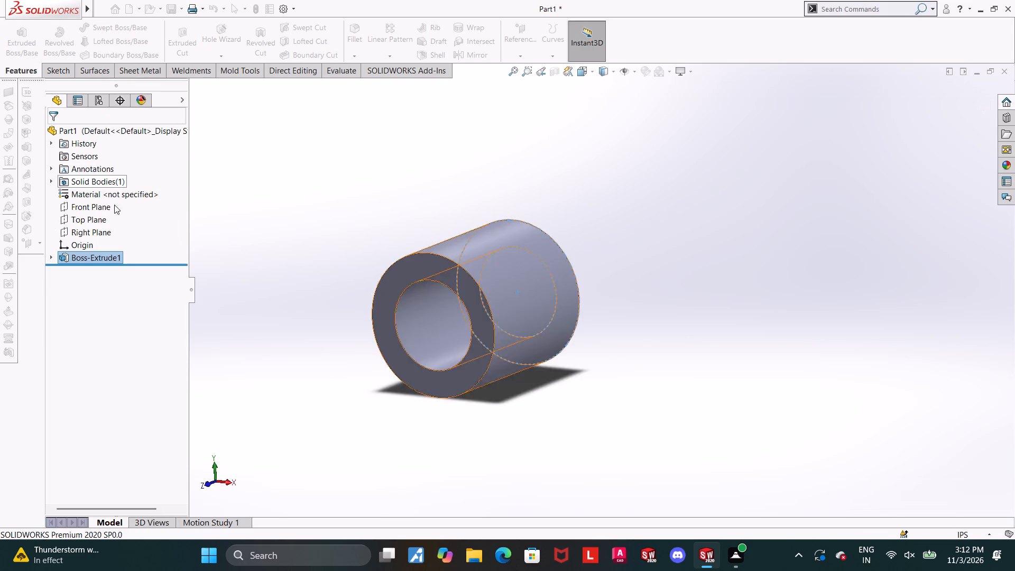
Open a new sketch on the Front Plane.
scroll(312, 331, "up", 4)
middle_click_drag(505, 352, 499, 371)
scroll(699, 378, "up", 2)
left_click(696, 378)
middle_click_drag(688, 364, 709, 356)
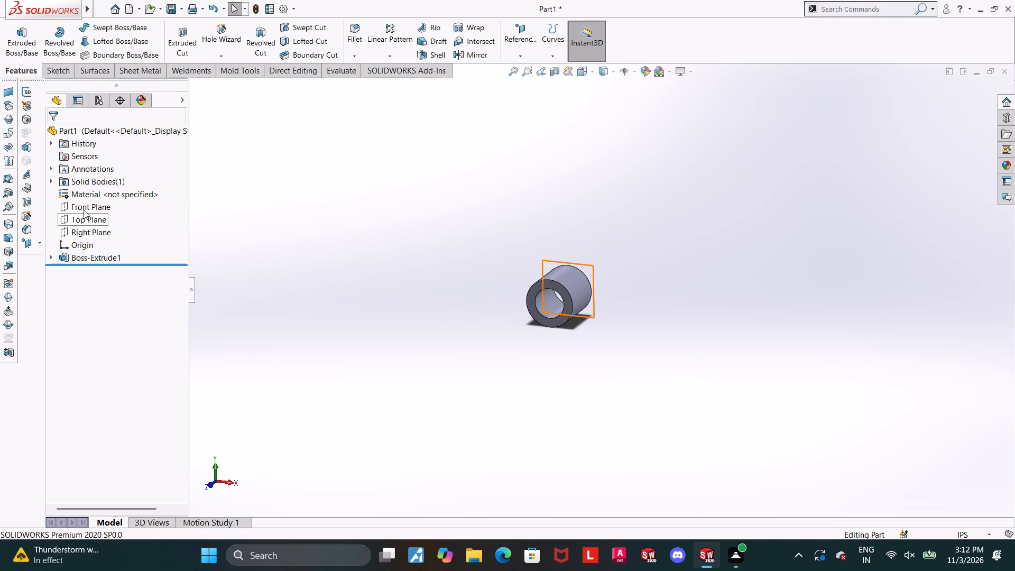
left_click(85, 206)
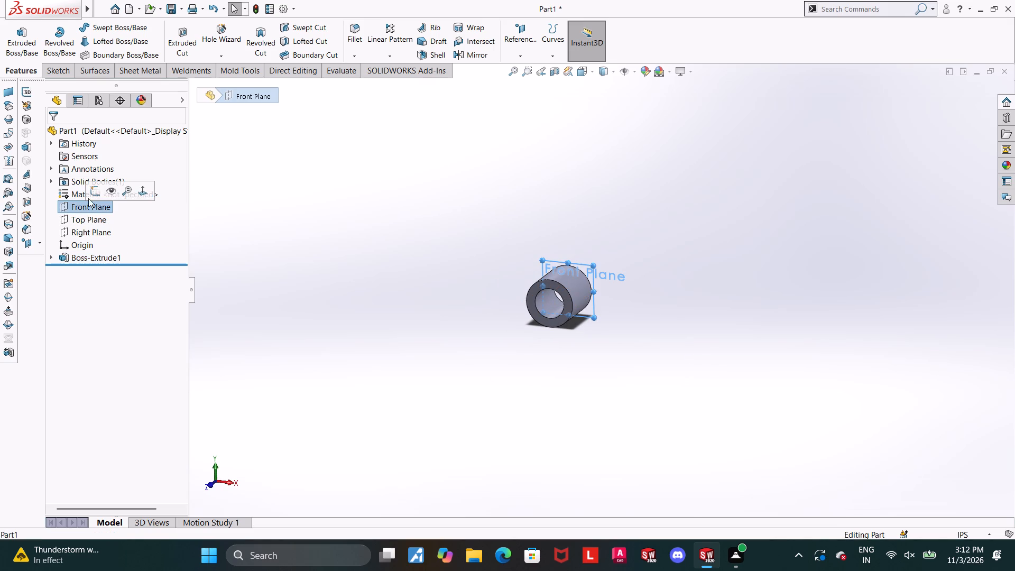
left_click(87, 191)
left_click(88, 272)
left_click(112, 264)
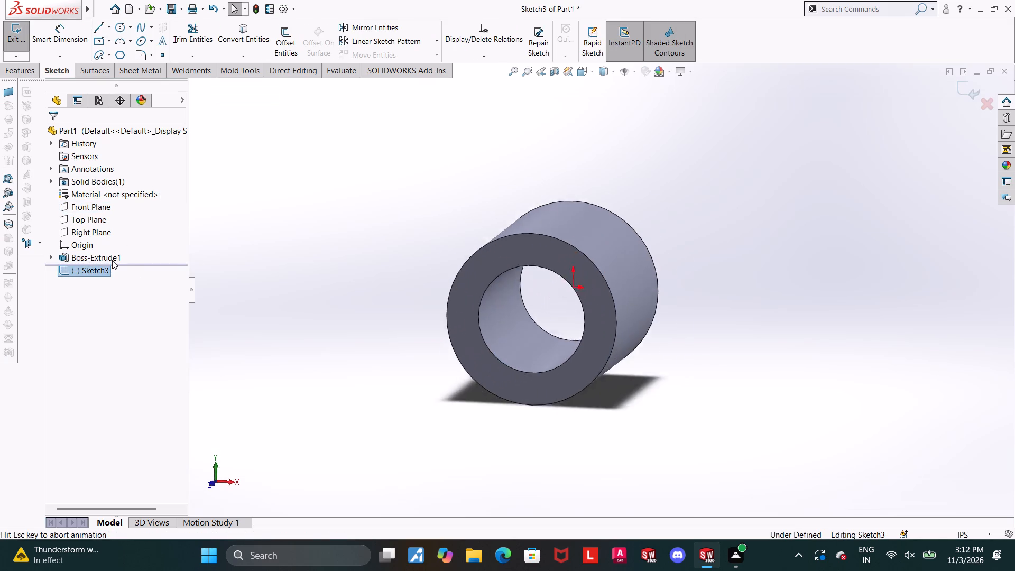
scroll(776, 303, "up", 10)
scroll(775, 385, "down", 2)
left_click(759, 369)
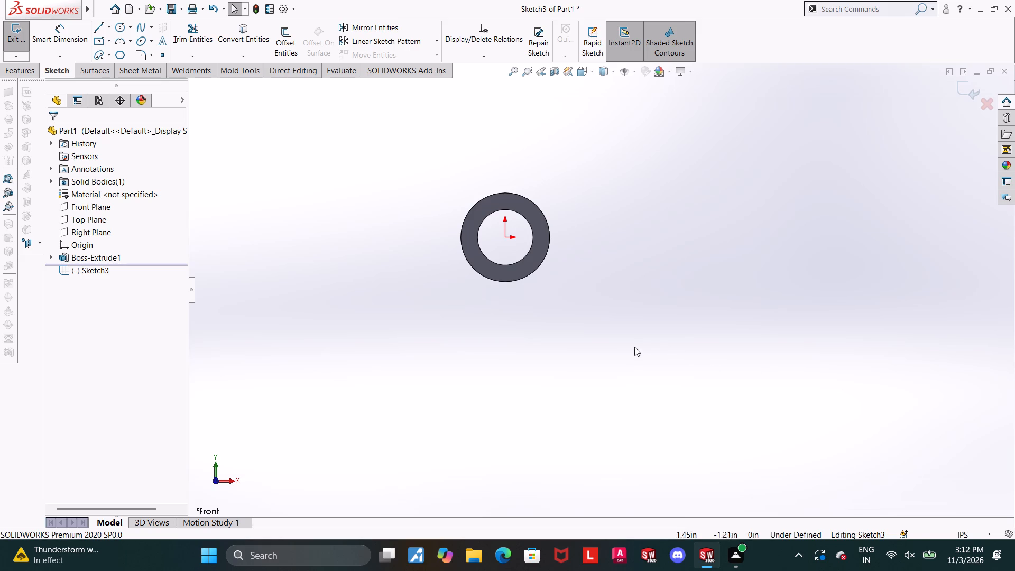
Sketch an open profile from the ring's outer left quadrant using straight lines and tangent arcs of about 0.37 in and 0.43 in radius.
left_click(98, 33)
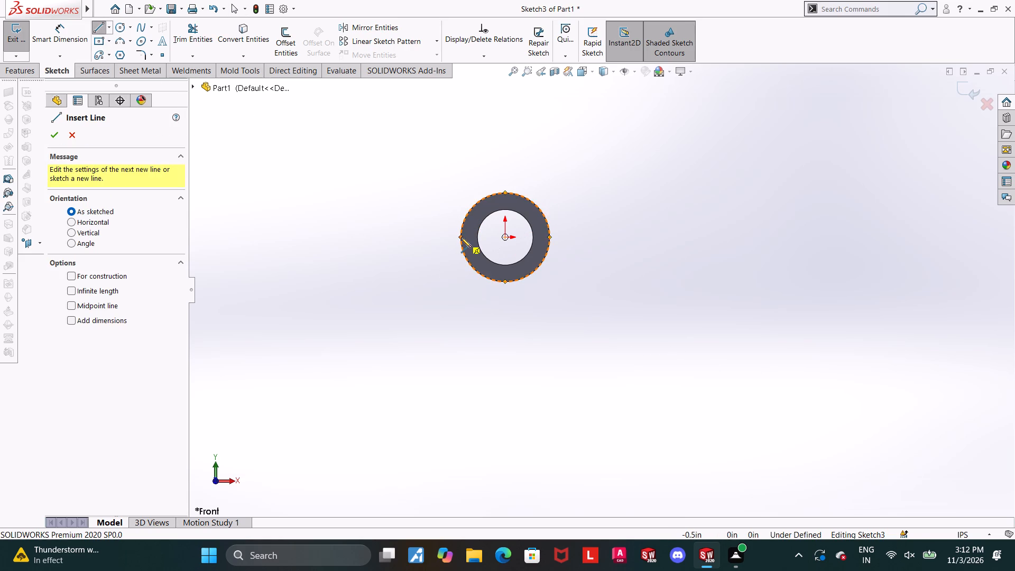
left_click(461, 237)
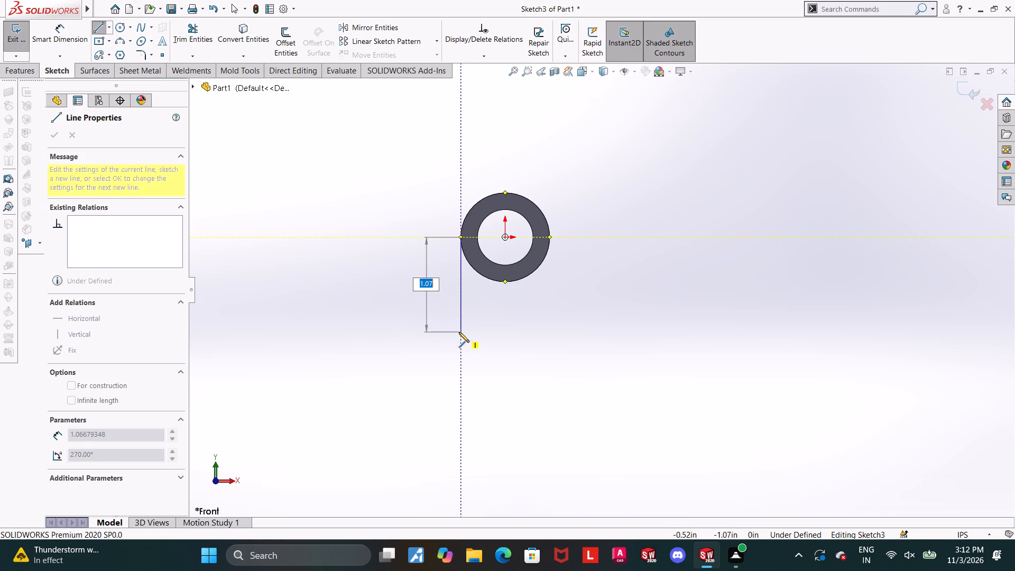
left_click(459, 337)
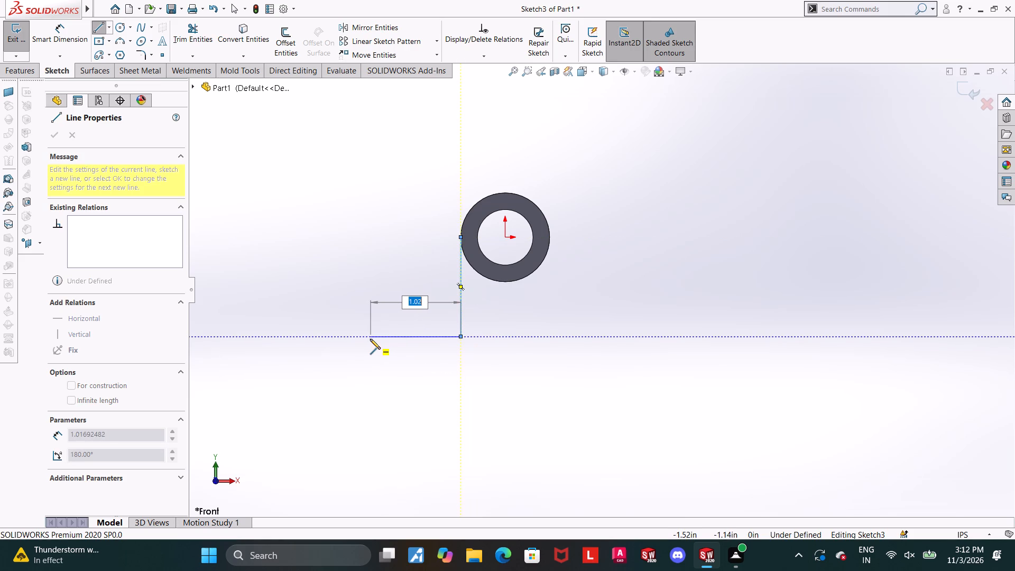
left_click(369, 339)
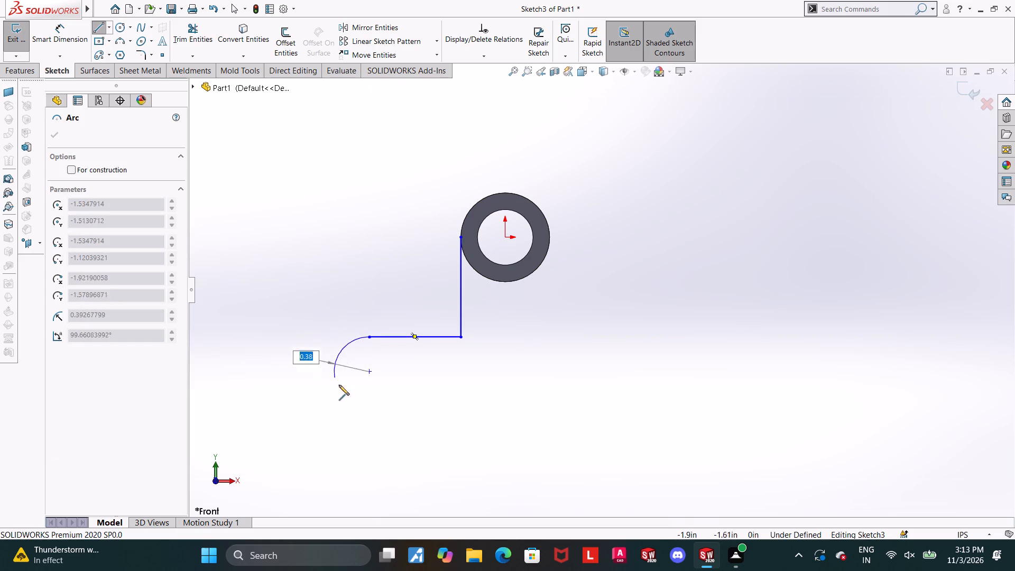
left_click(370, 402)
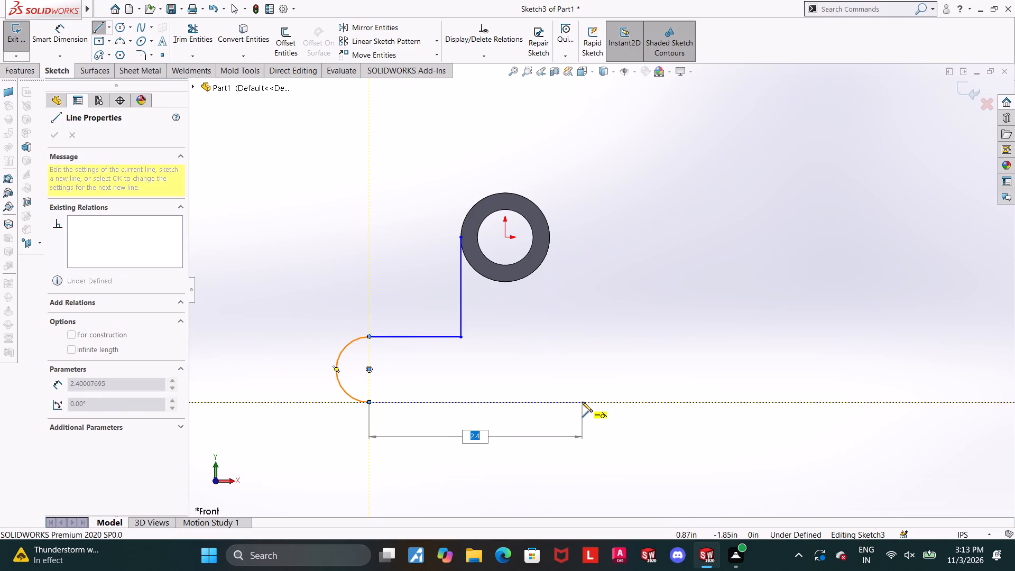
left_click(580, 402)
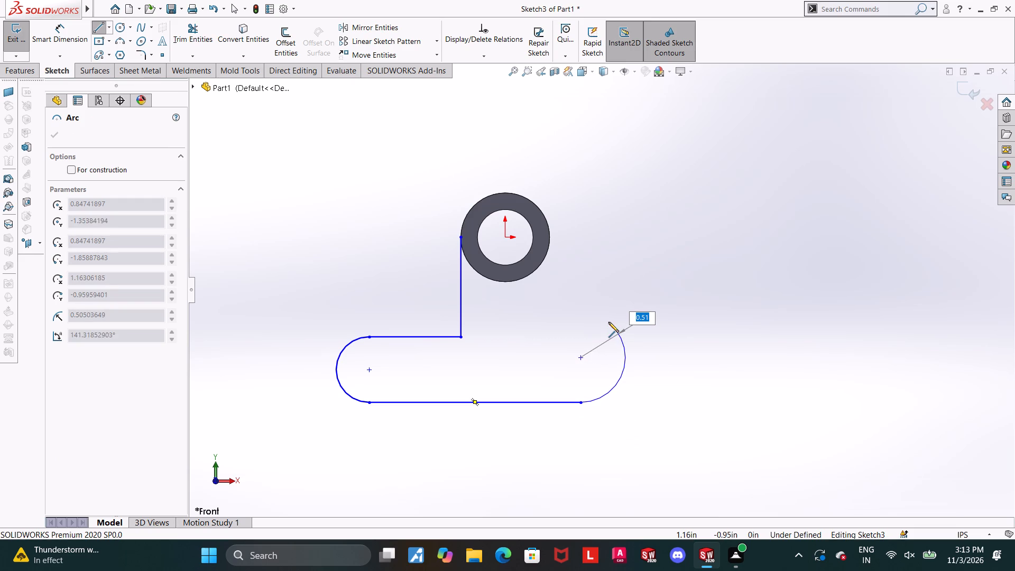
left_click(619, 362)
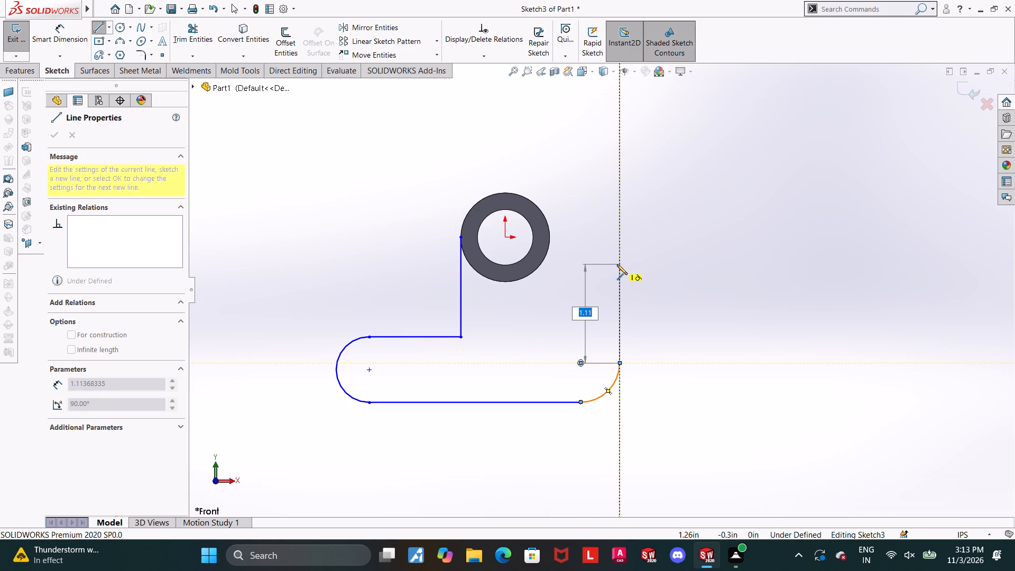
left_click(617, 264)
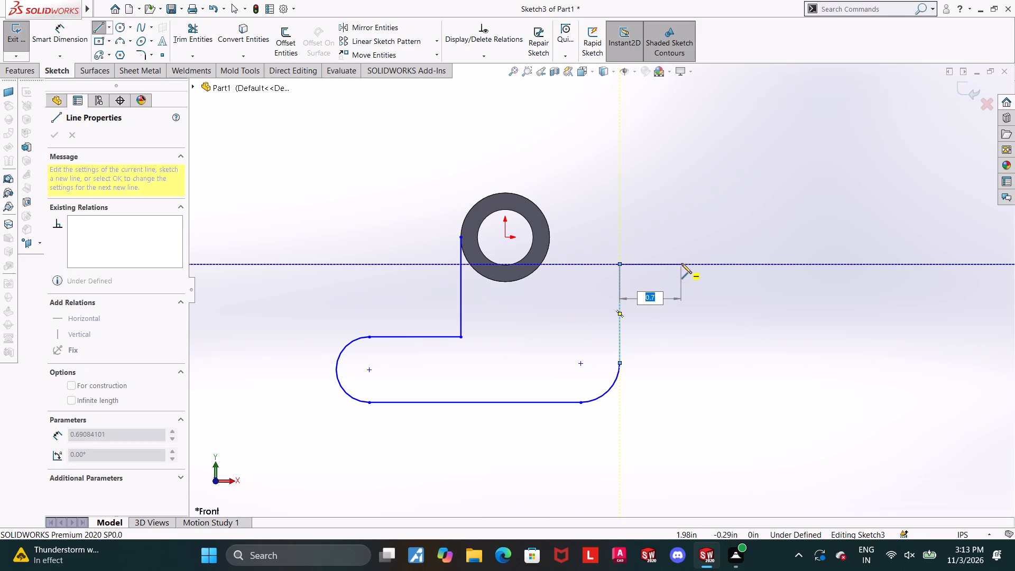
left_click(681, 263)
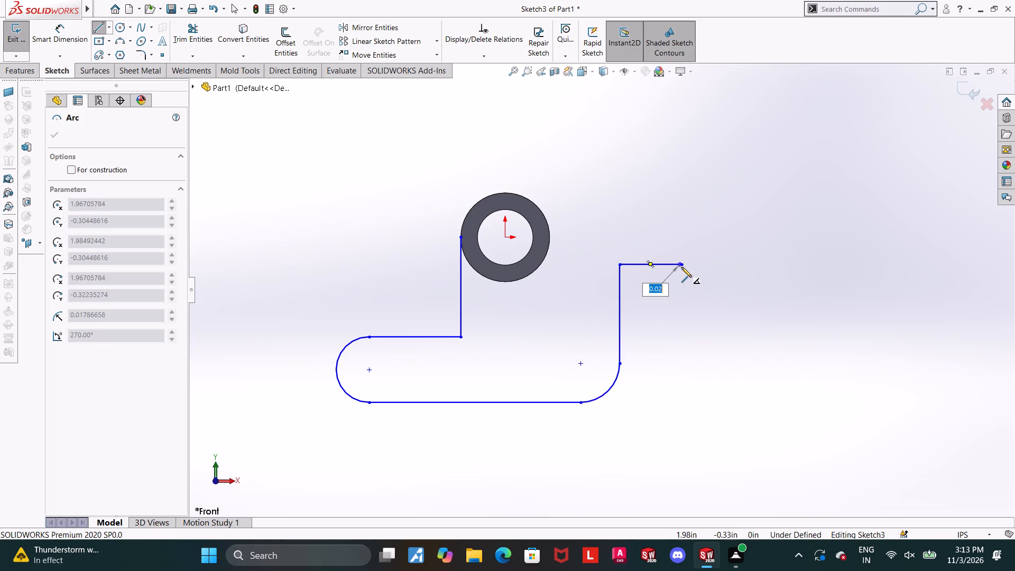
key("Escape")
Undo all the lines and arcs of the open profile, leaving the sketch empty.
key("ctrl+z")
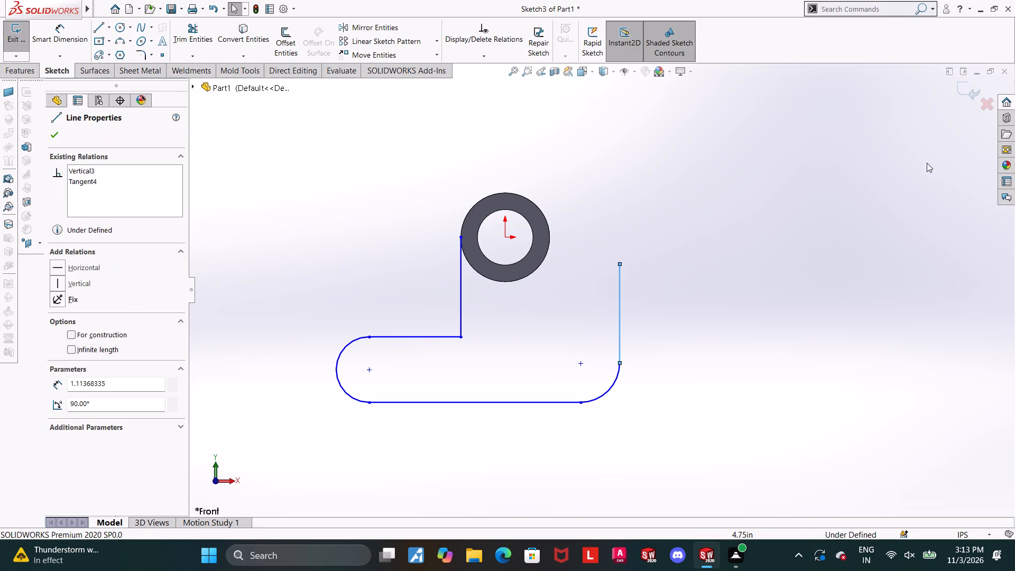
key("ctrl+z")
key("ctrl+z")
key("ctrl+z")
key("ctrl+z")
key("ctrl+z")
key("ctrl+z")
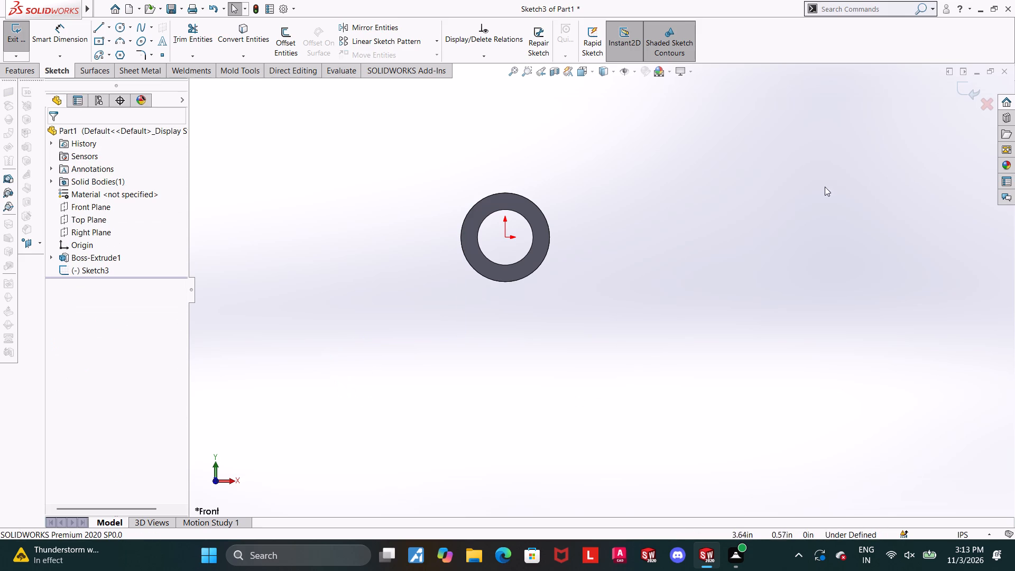
Sketch a centerpoint arc of about 0.59 in radius, centred about 2.5 in along +X level with the origin, opening away from the ring.
scroll(851, 183, "up", 1)
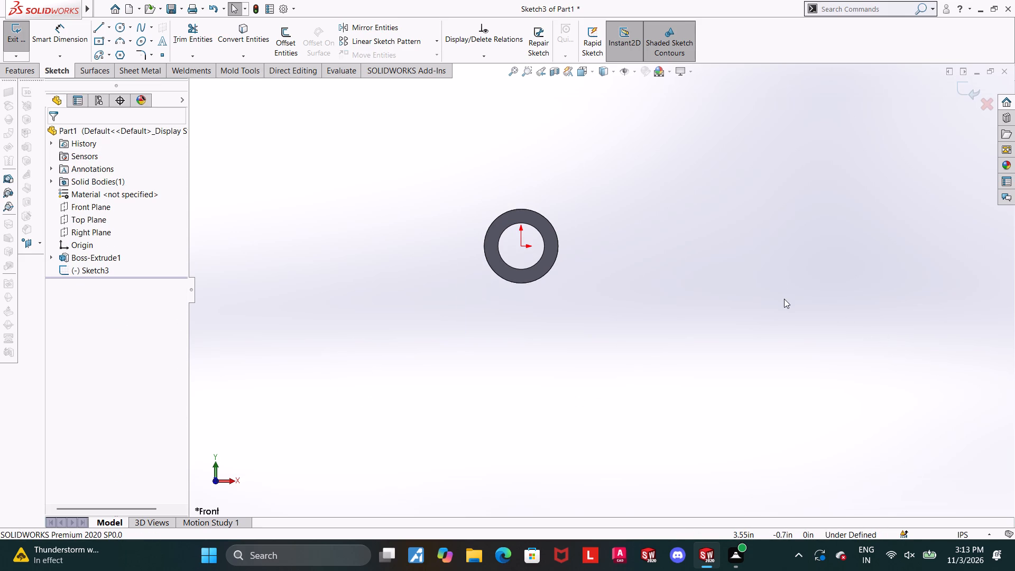
left_click(131, 40)
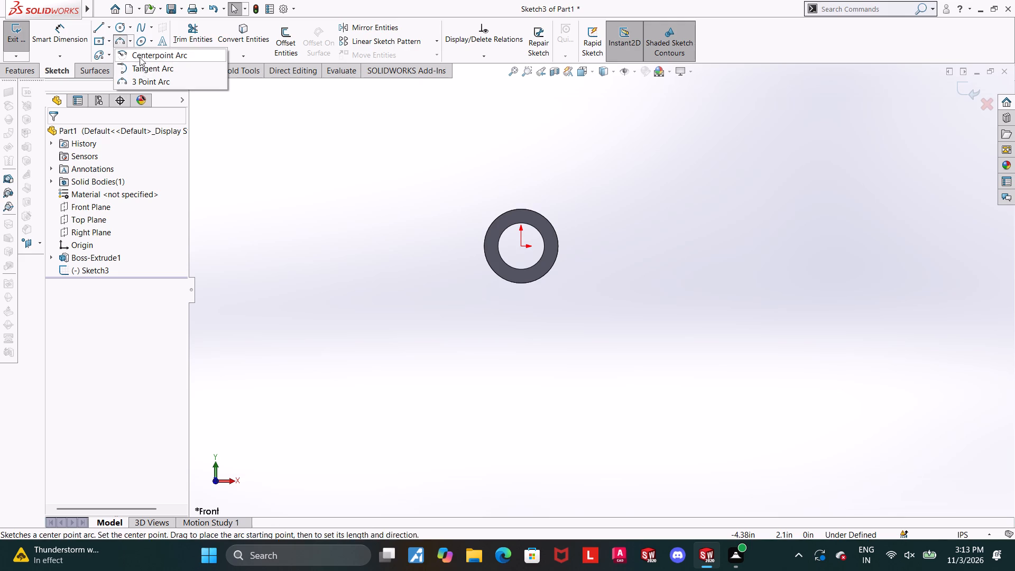
left_click(140, 56)
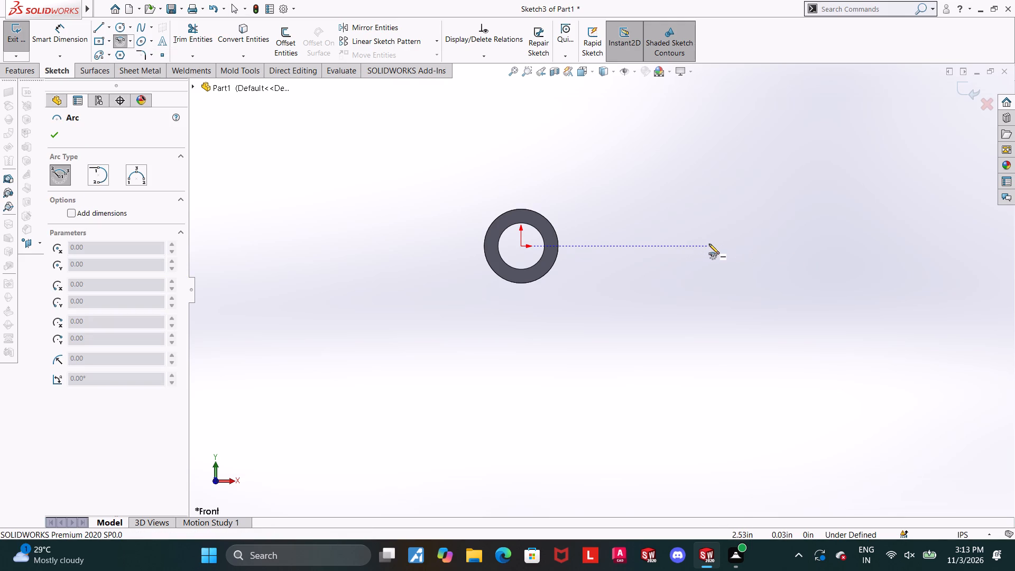
left_click(709, 244)
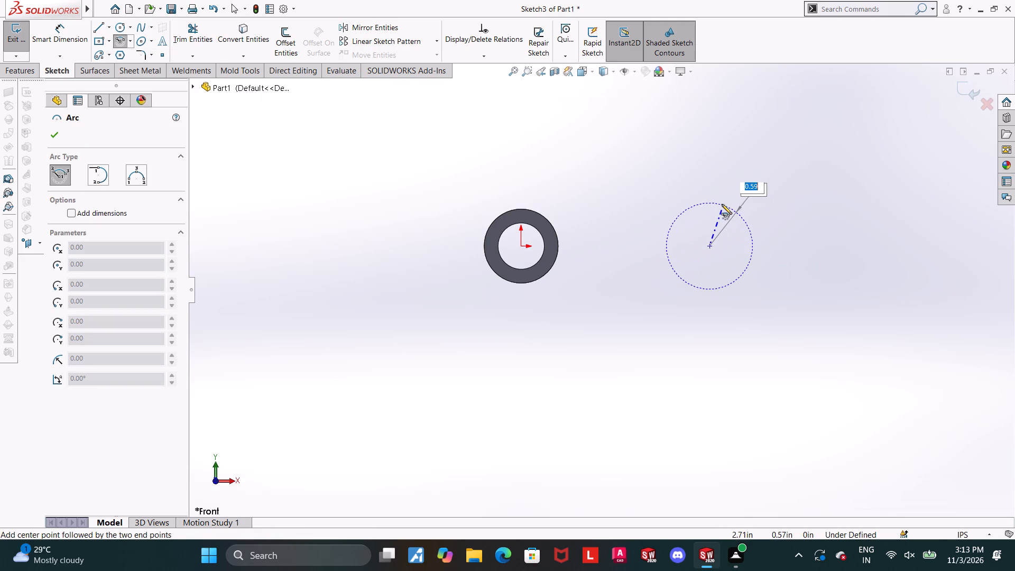
left_click(722, 204)
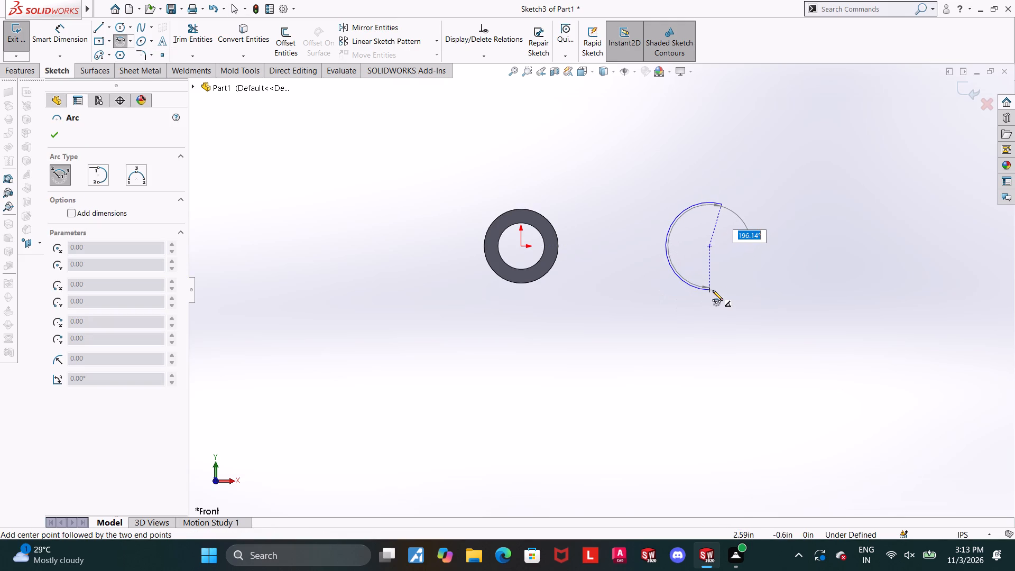
left_click(713, 290)
key("Escape")
key("Escape")
Add a vertical relation between the arc's upper endpoint and its centre point.
left_click(724, 205)
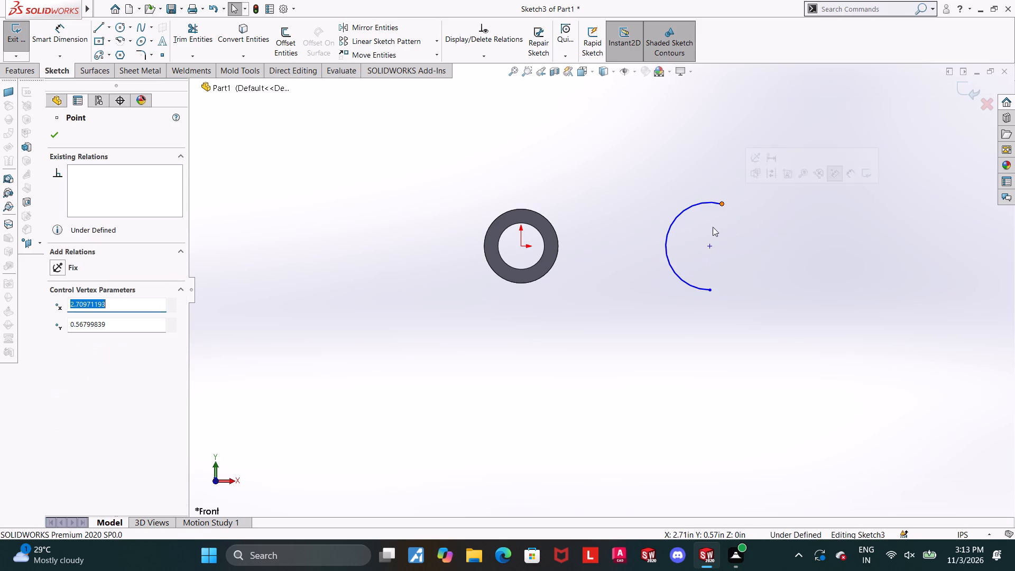
left_click(712, 245, "ctrl")
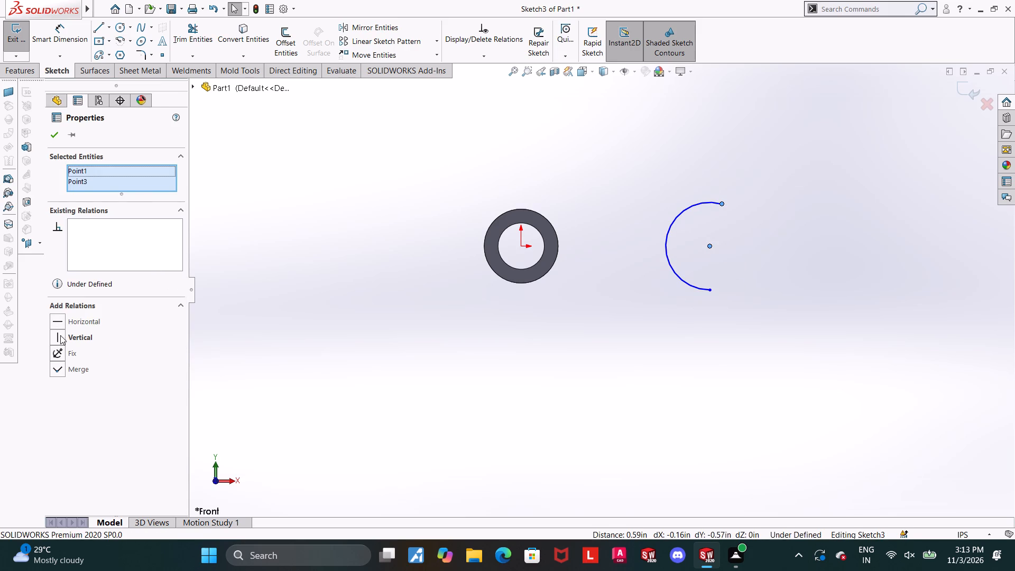
left_click(60, 335)
left_click(711, 352)
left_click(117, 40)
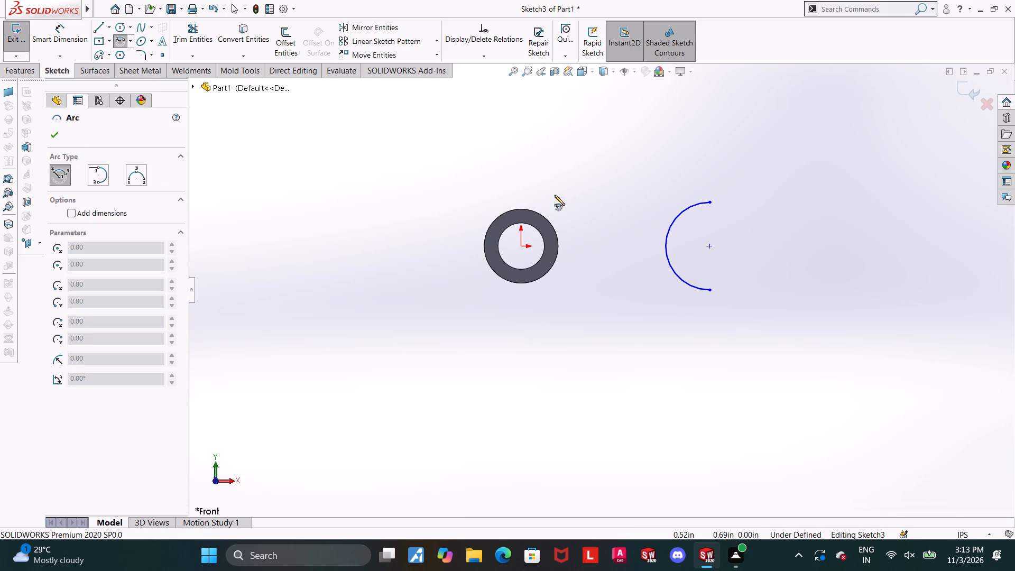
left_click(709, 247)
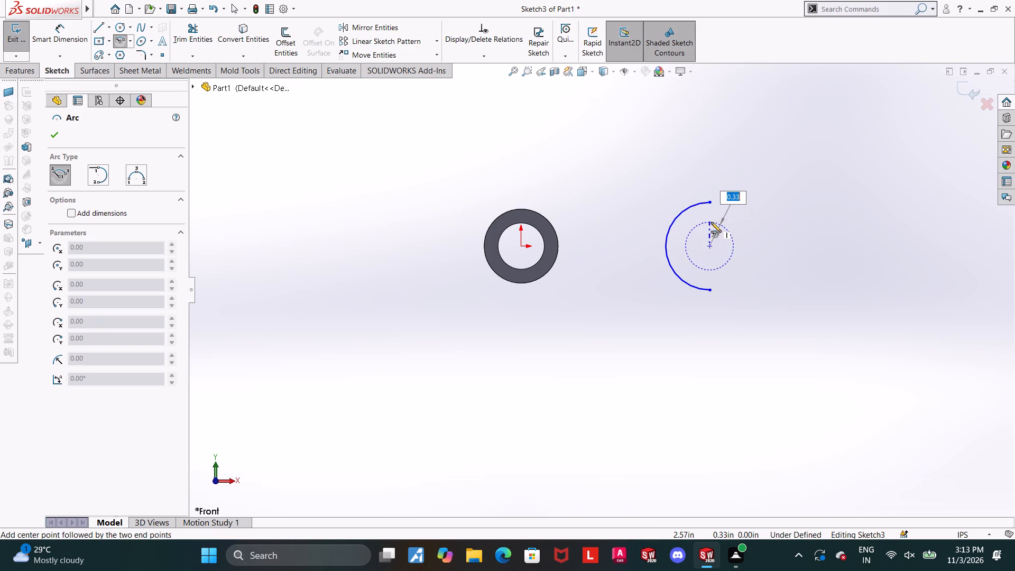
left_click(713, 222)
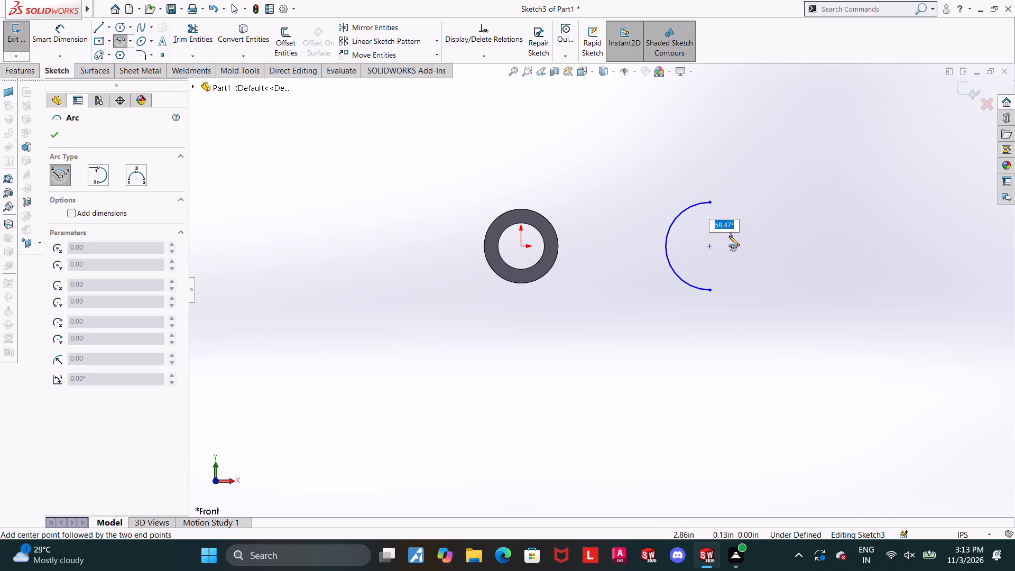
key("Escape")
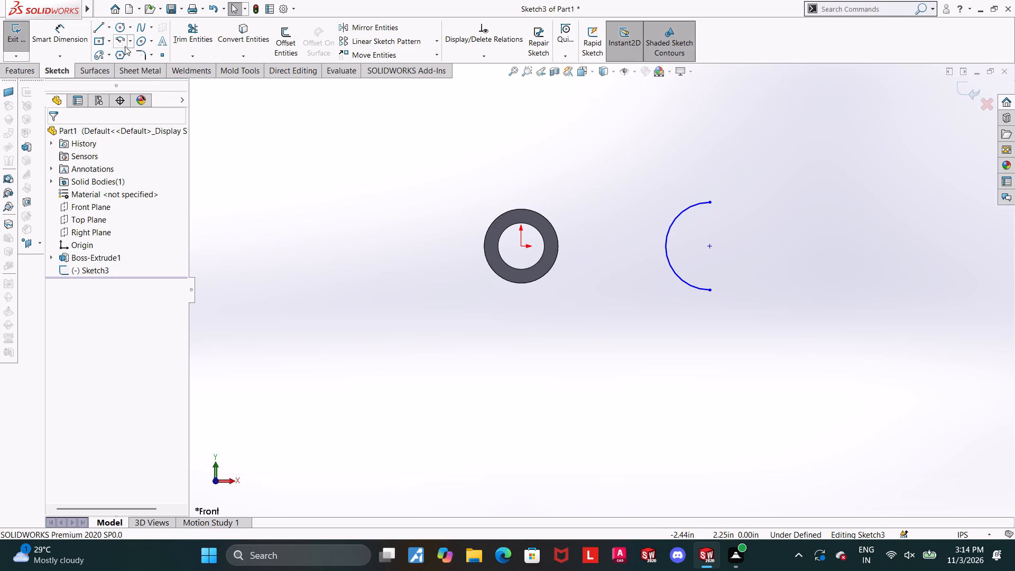
Sketch a concentric inner semicircular centerpoint arc with about half the outer arc's radius, opening the same way.
left_click(124, 42)
left_click(710, 246)
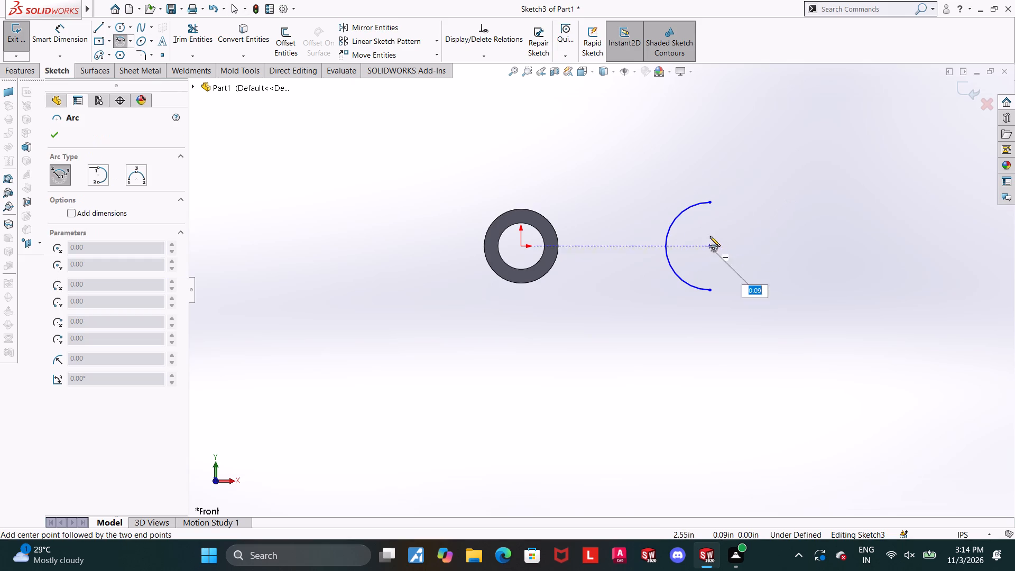
left_click(710, 224)
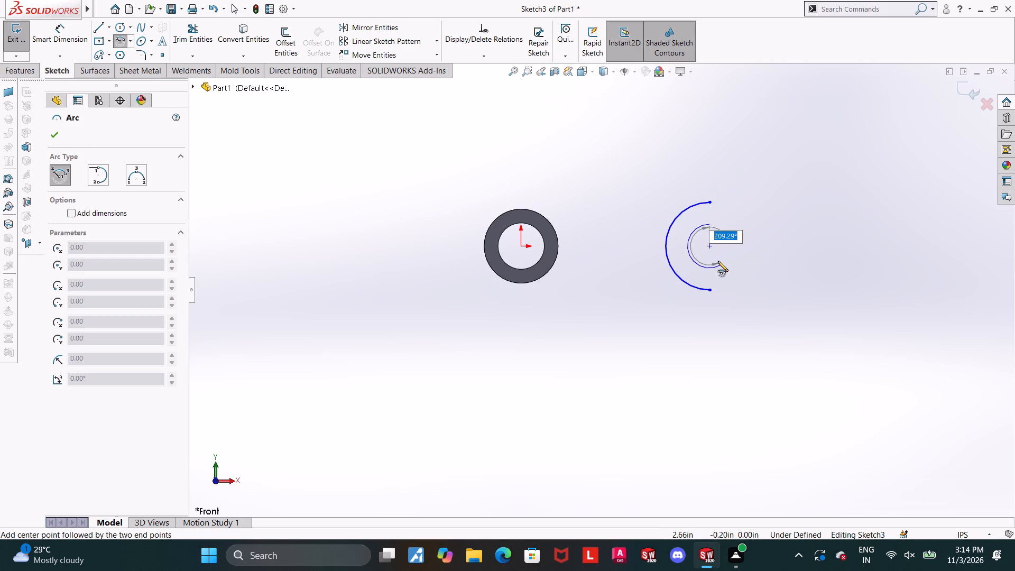
left_click(711, 265)
key("Escape")
key("Escape")
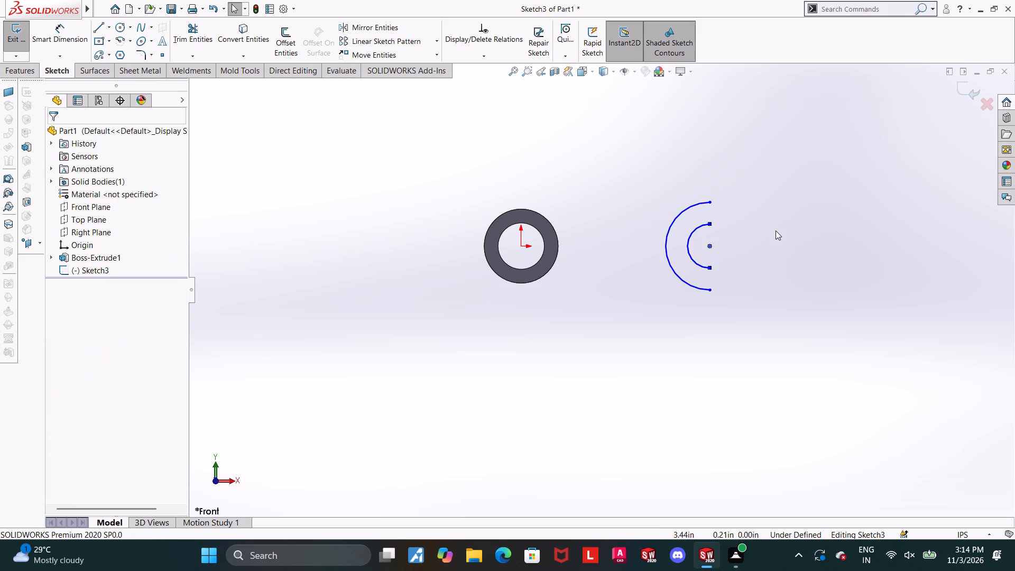
Join the upper ends of both arcs with a horizontal leg about 1.1 in long, closed by a short vertical end line.
left_click(96, 33)
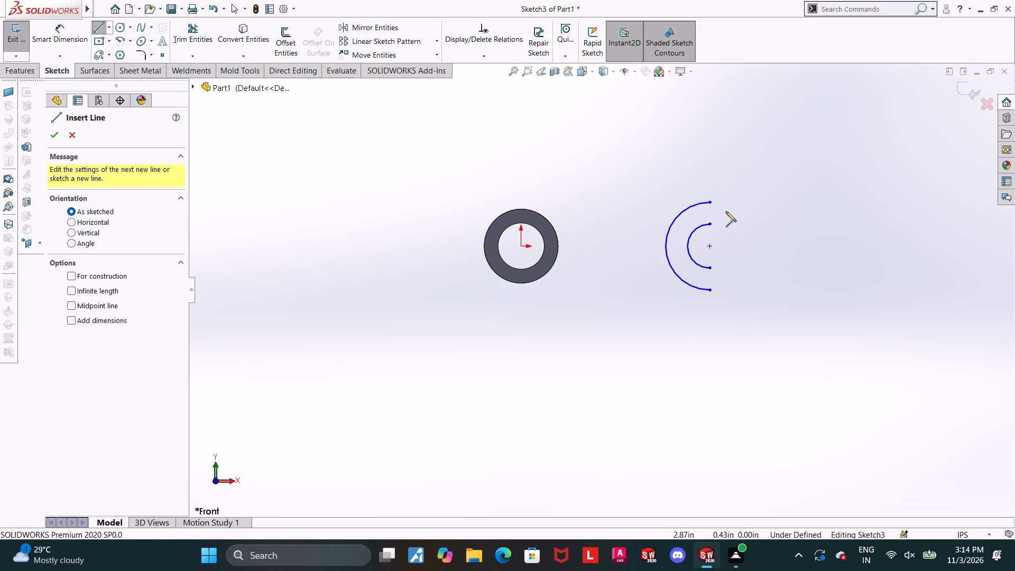
left_click_drag(709, 201, 715, 202)
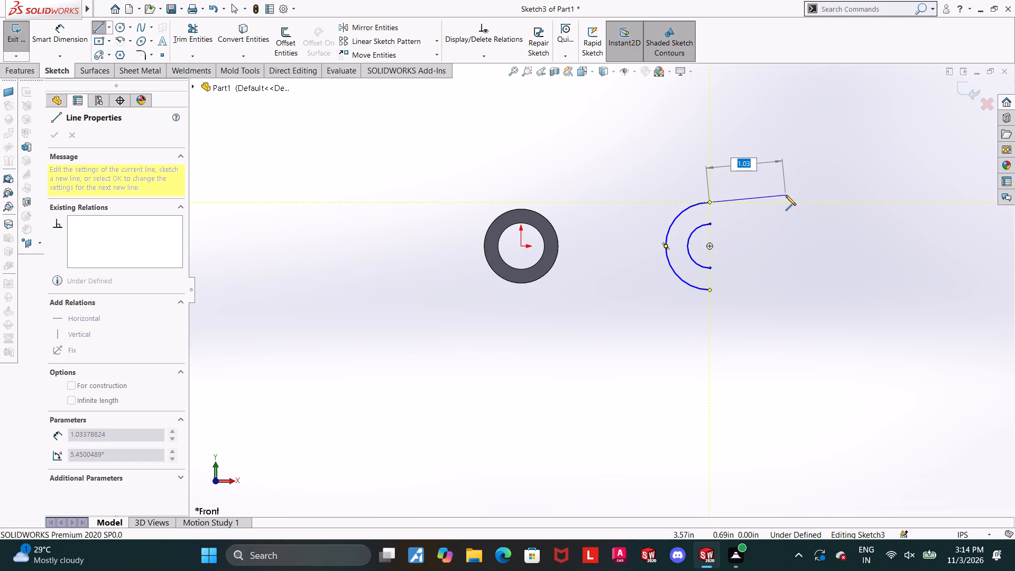
left_click(794, 200)
left_click(792, 225)
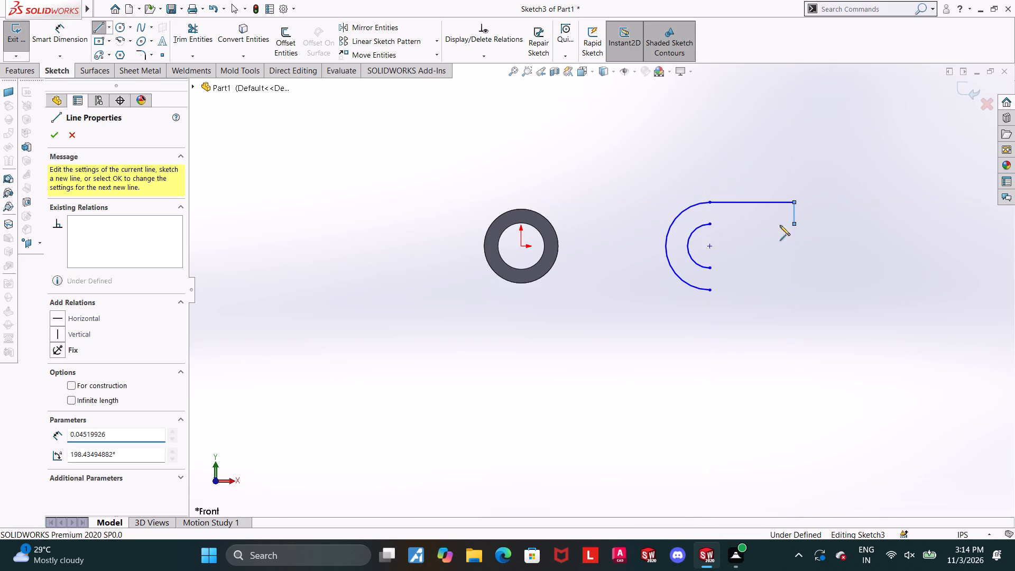
left_click(710, 223)
key("Escape")
key("Escape")
key("Escape")
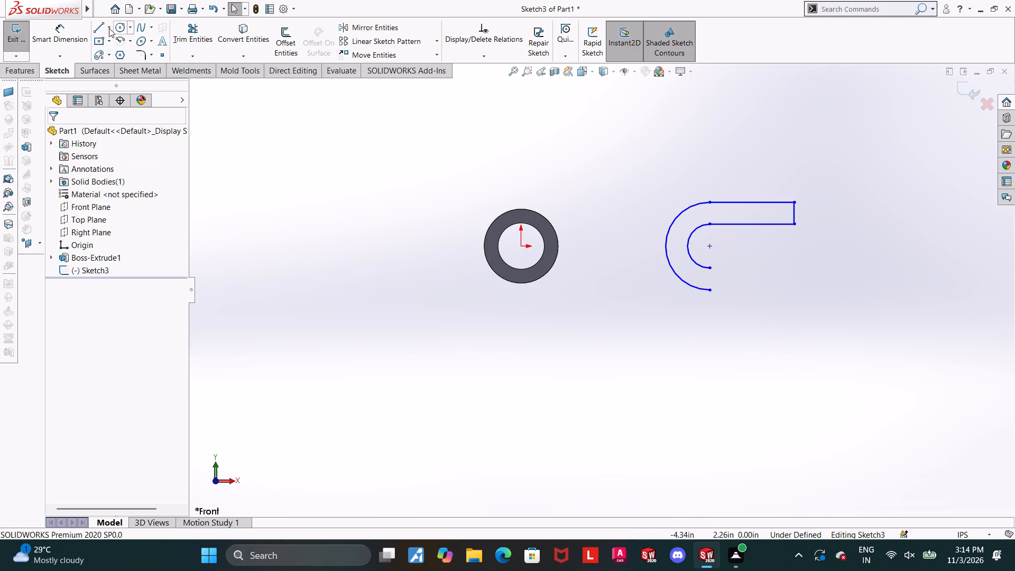
Join the lower ends of both arcs with a horizontal leg about 1.14 in long, closed by a short vertical end line.
left_click(104, 24)
left_click(710, 268)
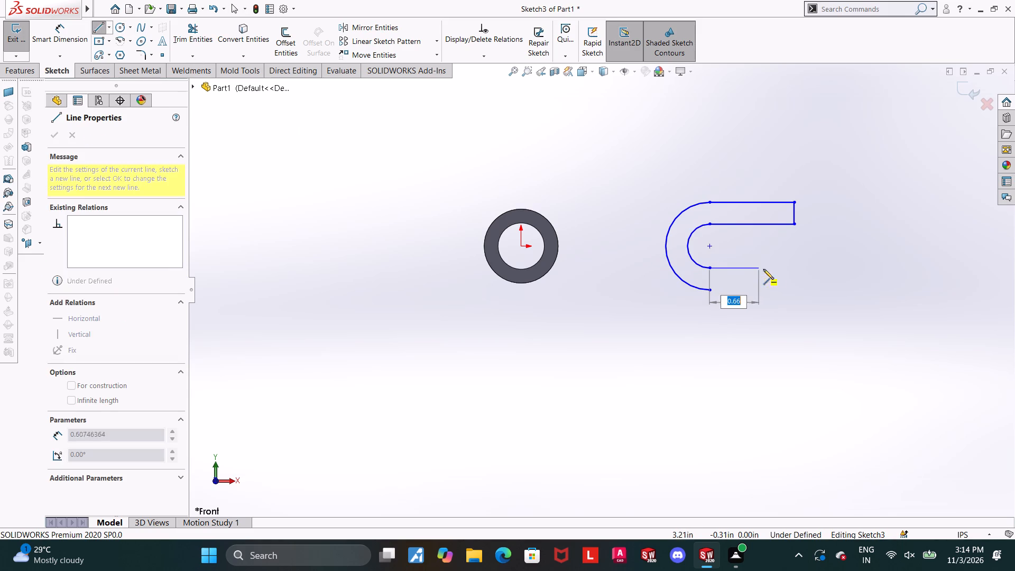
left_click(793, 269)
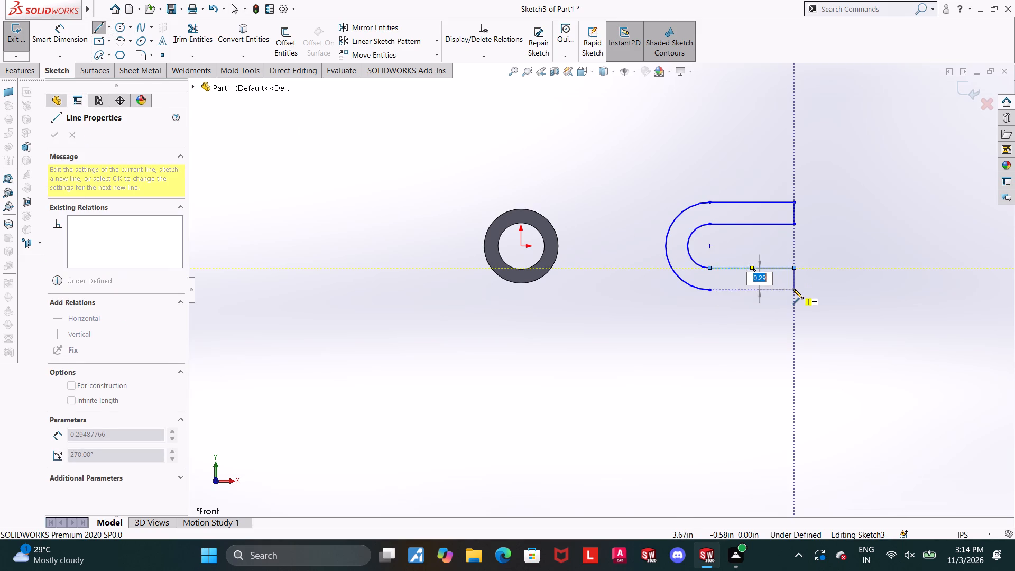
left_click(793, 289)
left_click(711, 291)
key("Escape")
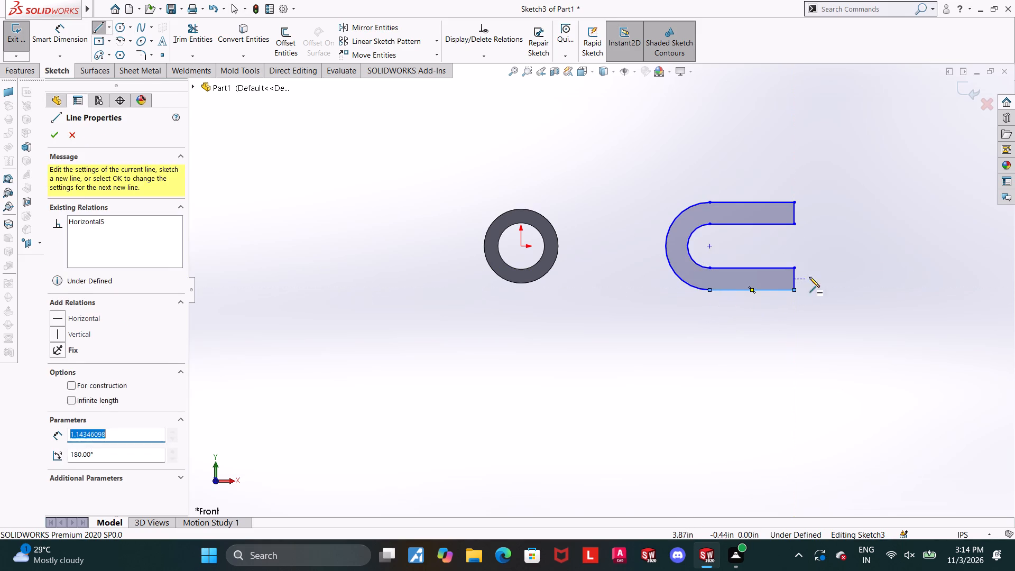
key("Escape")
key("Escape")
Add a horizontal relation between the arcs' centre point and the origin.
left_click(709, 249)
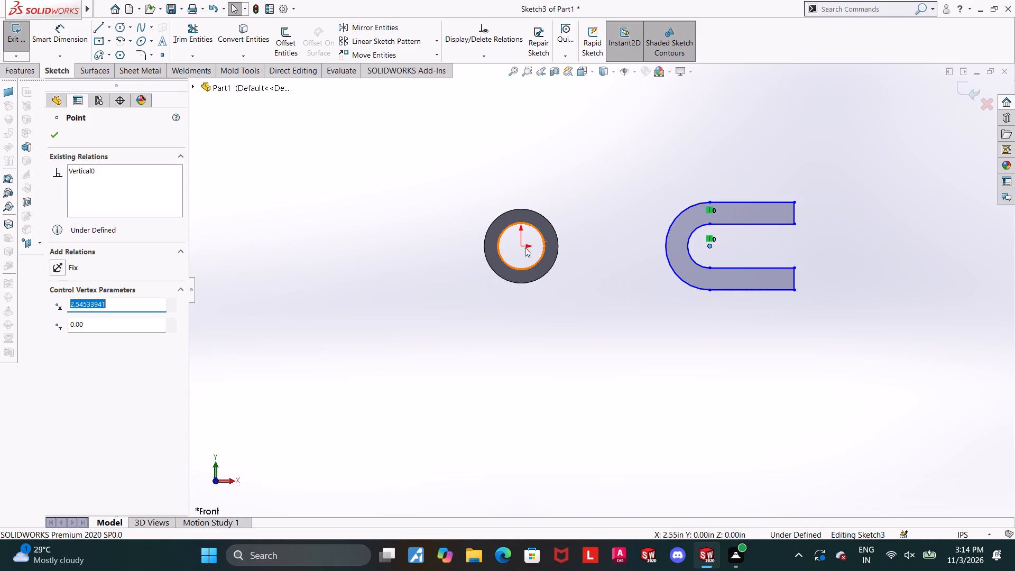
left_click(521, 248, "ctrl")
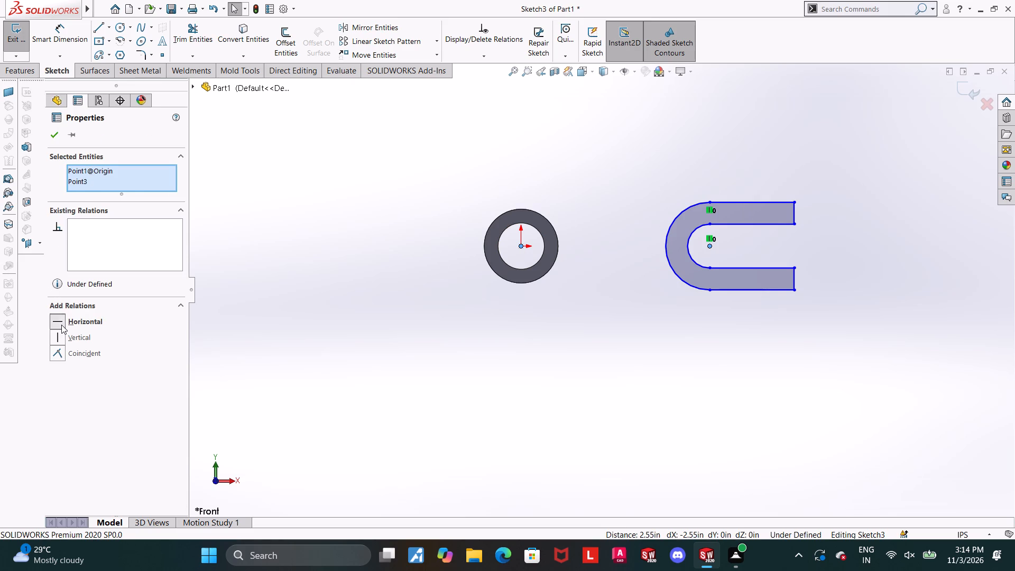
left_click(61, 325)
left_click(590, 386)
scroll(833, 298, "up", 1)
scroll(821, 290, "down", 1)
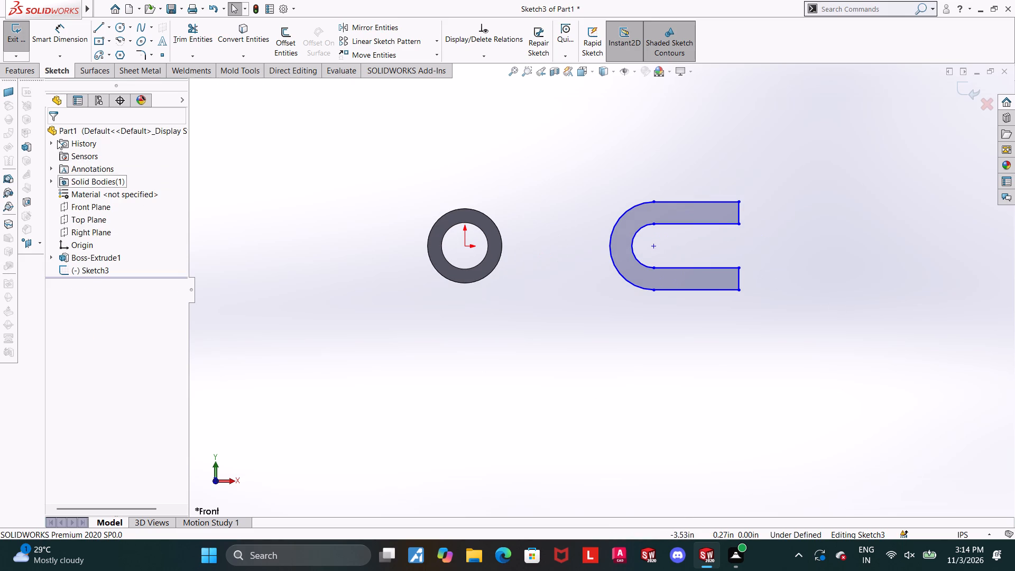
Dimension the distance from the arcs' centre point to the upper leg's end line as 0.5 in.
left_click(45, 37)
left_click(651, 248)
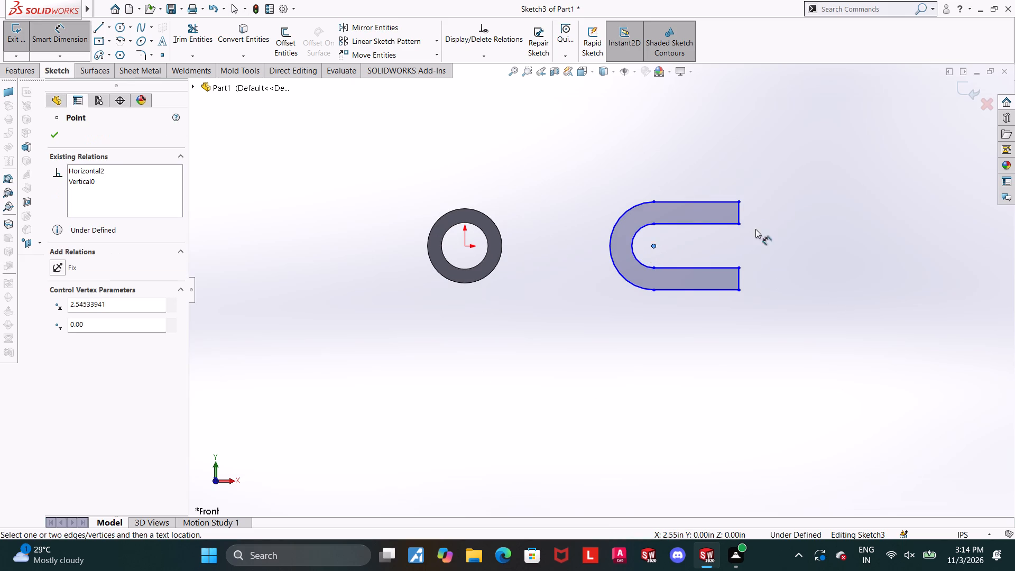
left_click(739, 210)
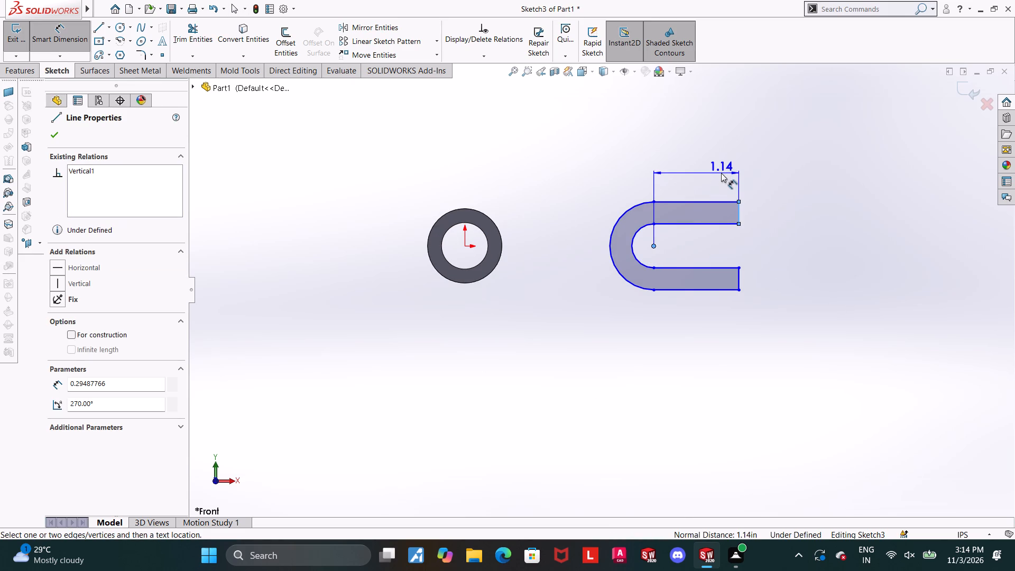
left_click(721, 173)
type("0.5")
key("Return")
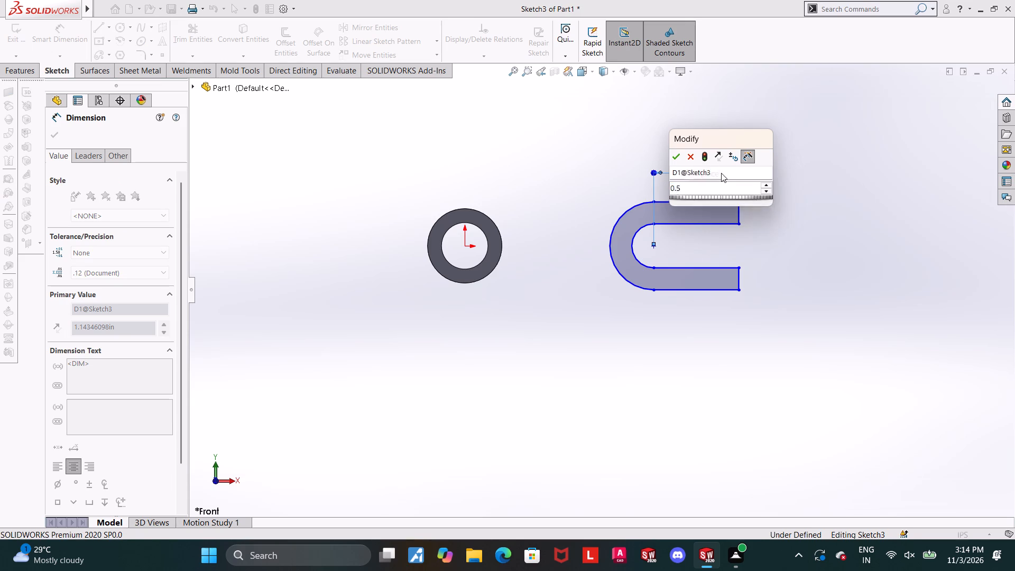
key("Escape")
left_click(805, 274)
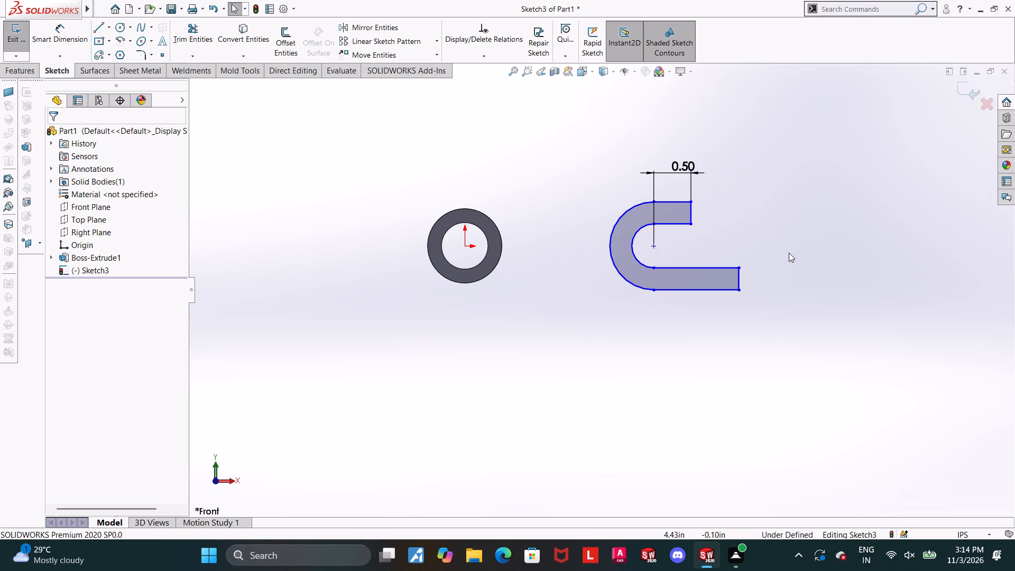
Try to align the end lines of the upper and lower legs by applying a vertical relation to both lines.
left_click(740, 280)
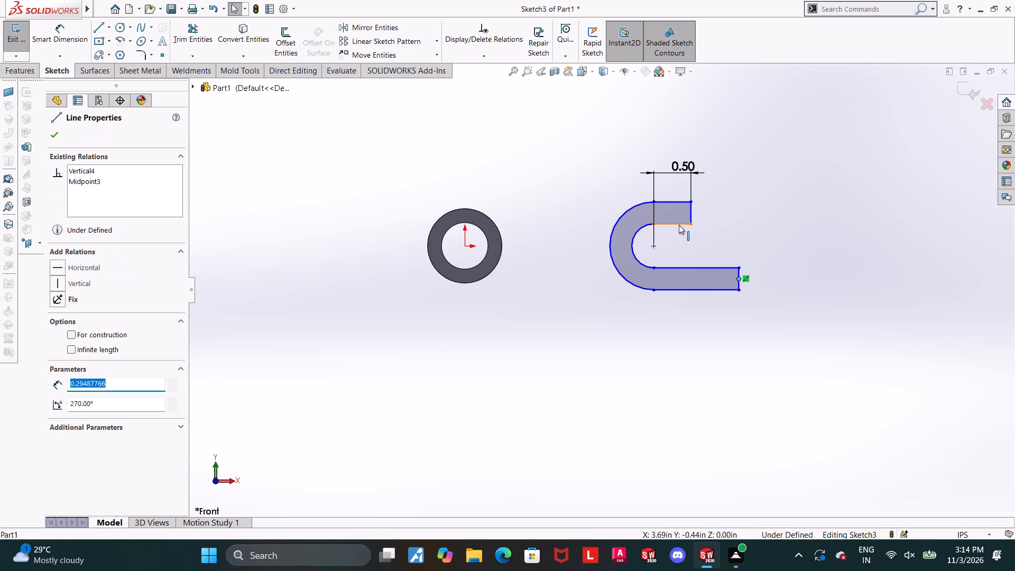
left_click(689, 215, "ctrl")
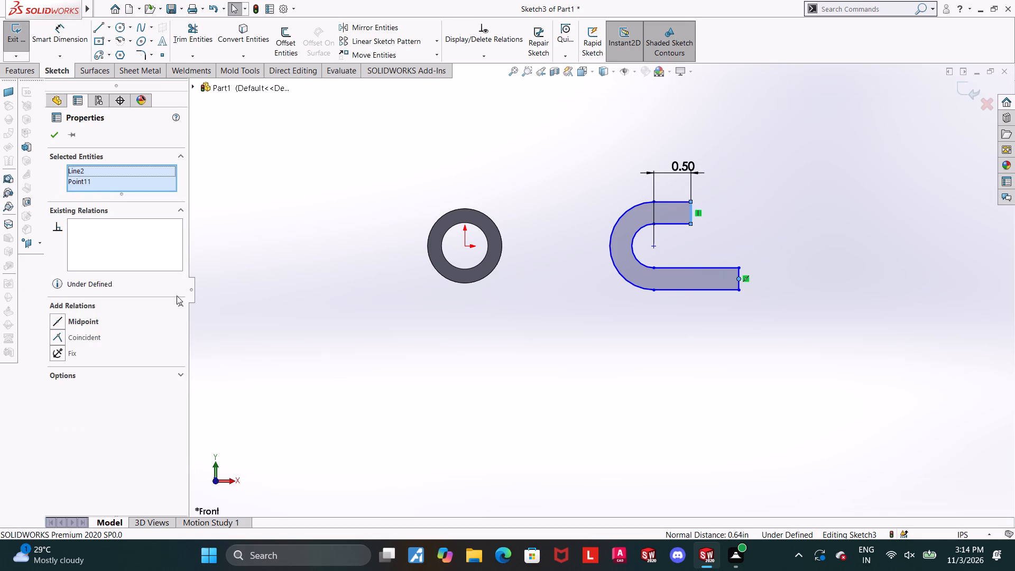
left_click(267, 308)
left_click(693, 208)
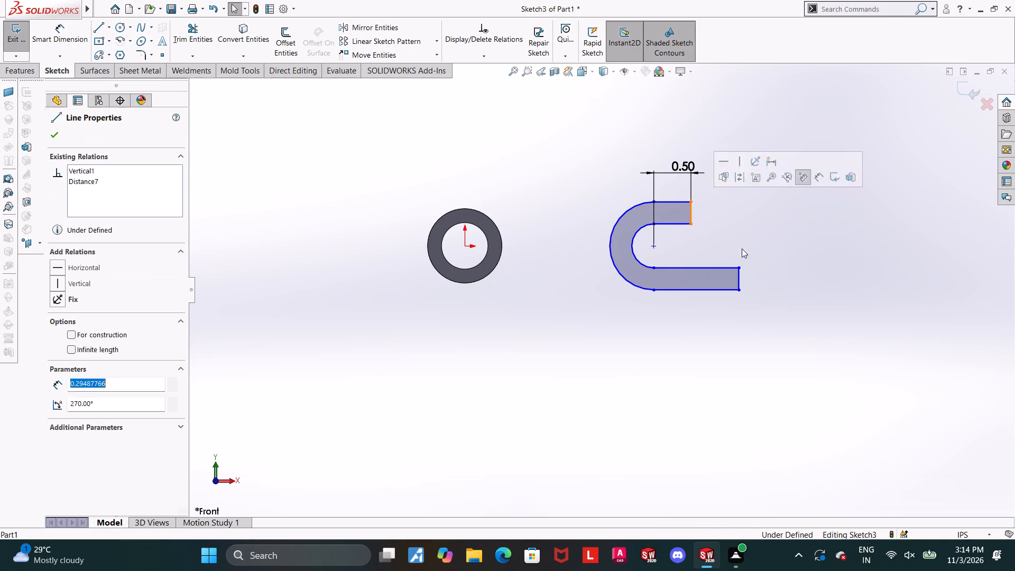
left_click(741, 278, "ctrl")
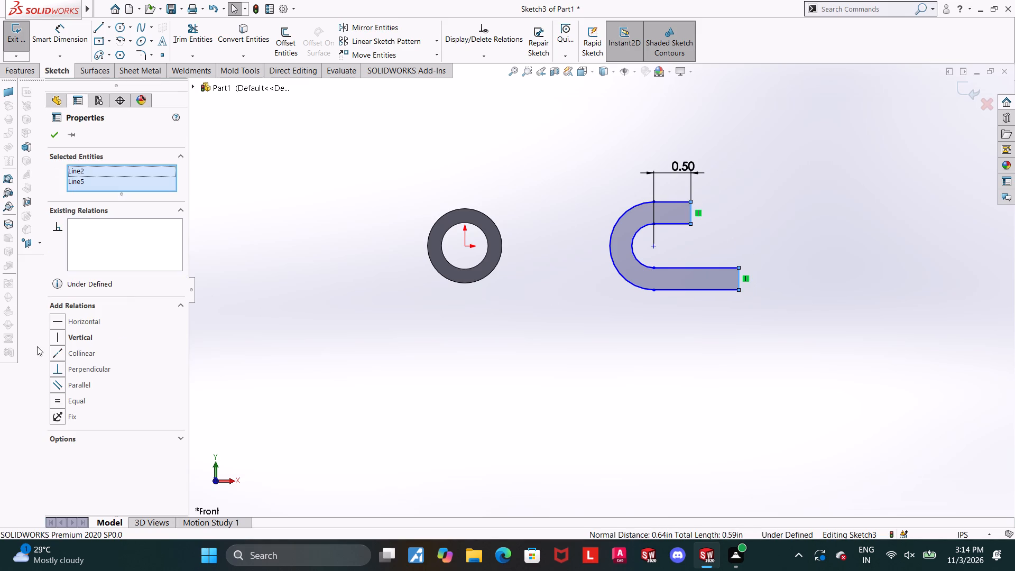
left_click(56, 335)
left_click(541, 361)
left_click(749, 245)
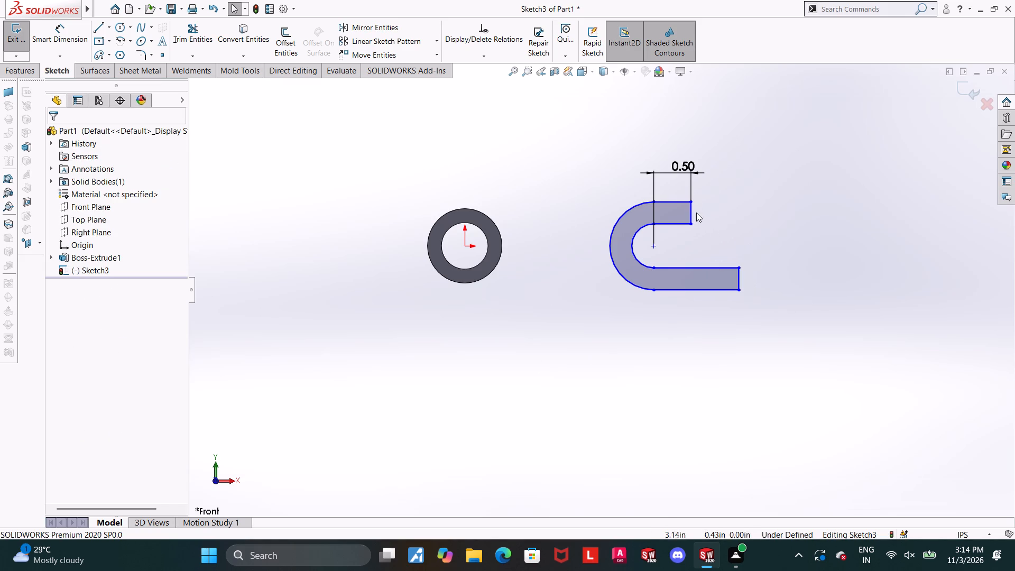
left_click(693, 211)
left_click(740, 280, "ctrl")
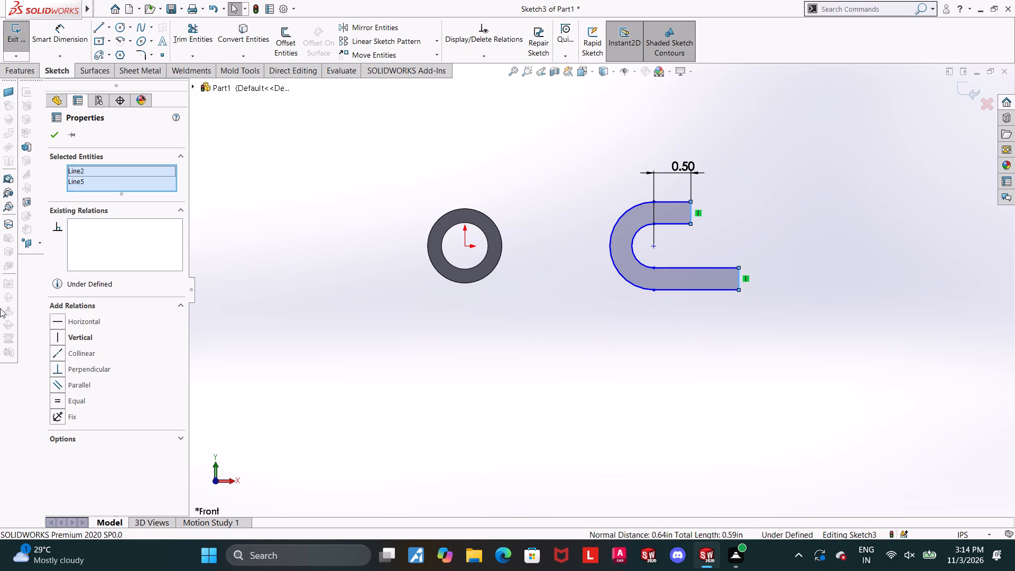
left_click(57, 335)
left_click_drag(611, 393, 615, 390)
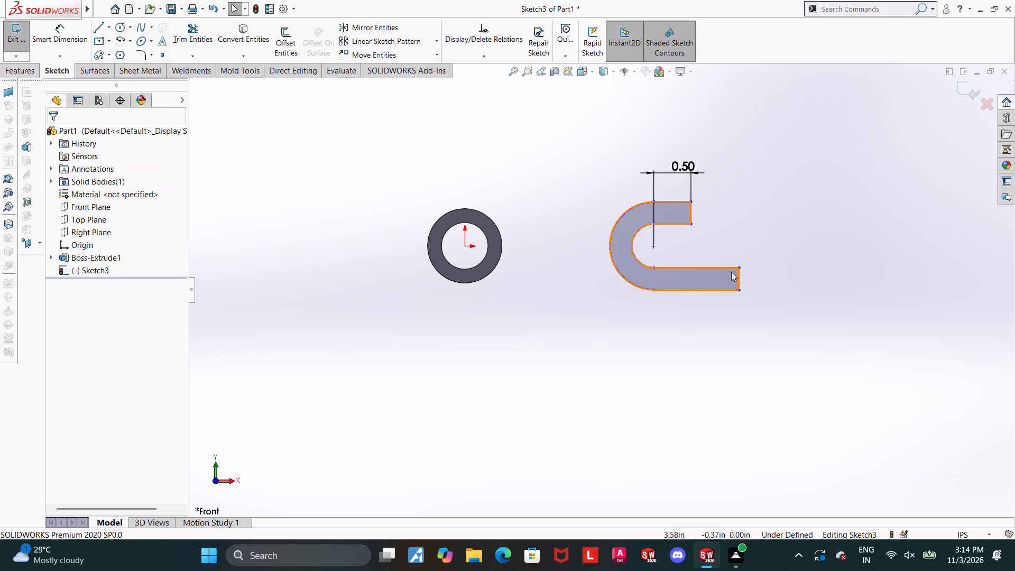
Add a vertical relation between the inner end corners of the upper and lower legs.
left_click(736, 269)
left_click(690, 226, "ctrl")
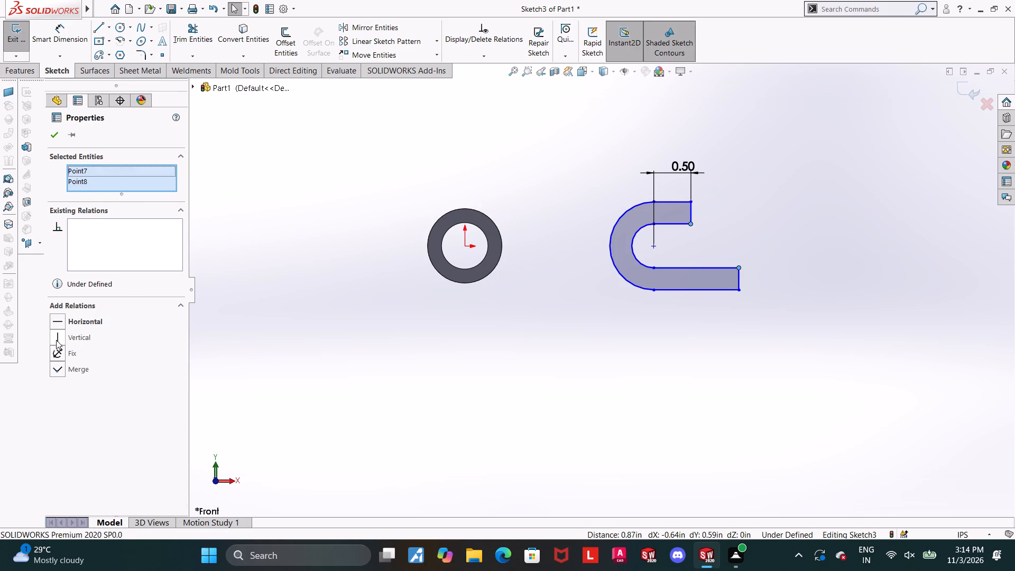
left_click(56, 340)
left_click(661, 376)
scroll(789, 268, "up", 2)
scroll(674, 227, "down", 2)
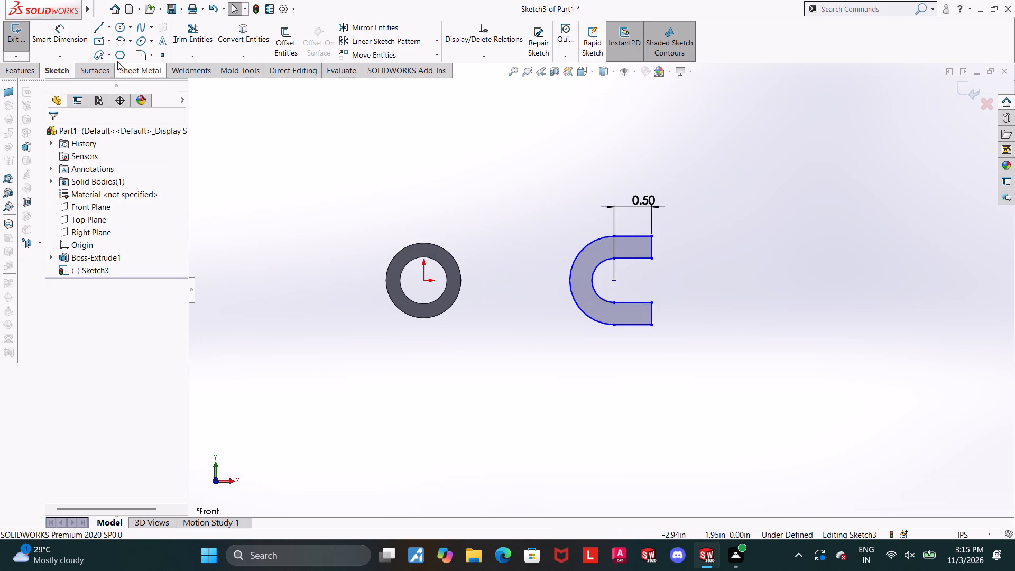
Dimension the inner arc's radius as 0.250 in.
left_click(63, 28)
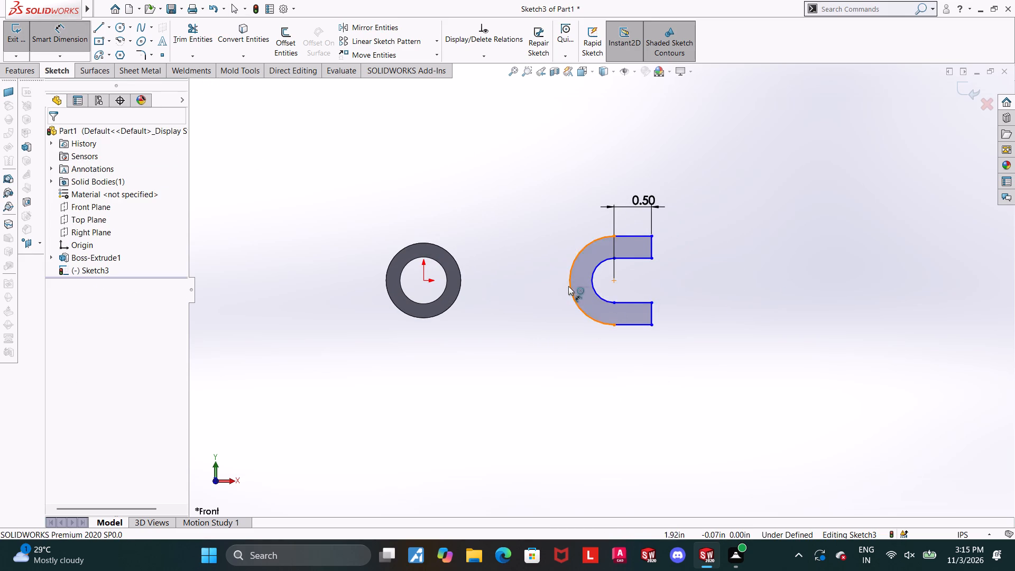
left_click(596, 288)
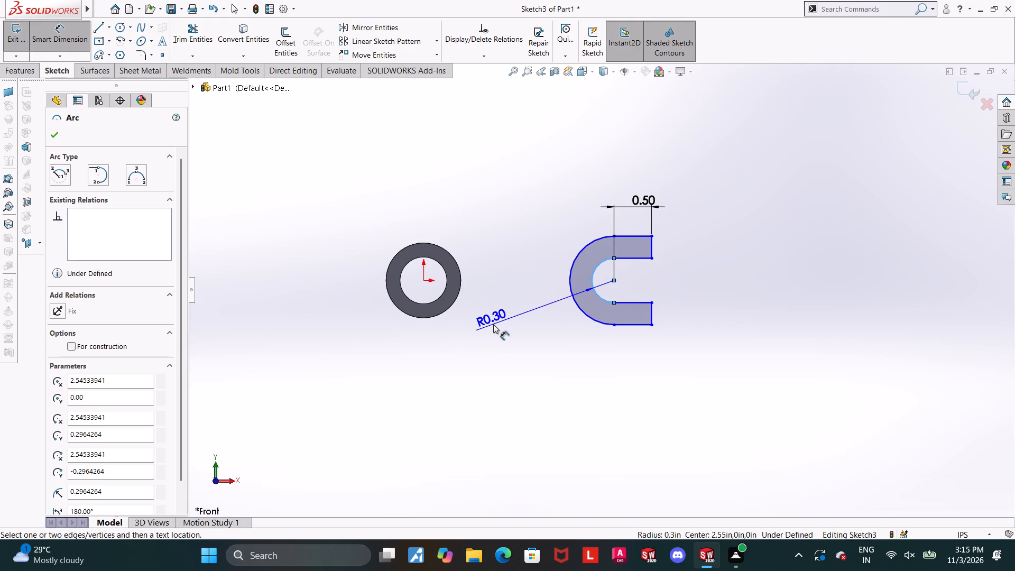
left_click(493, 324)
type("0.2")
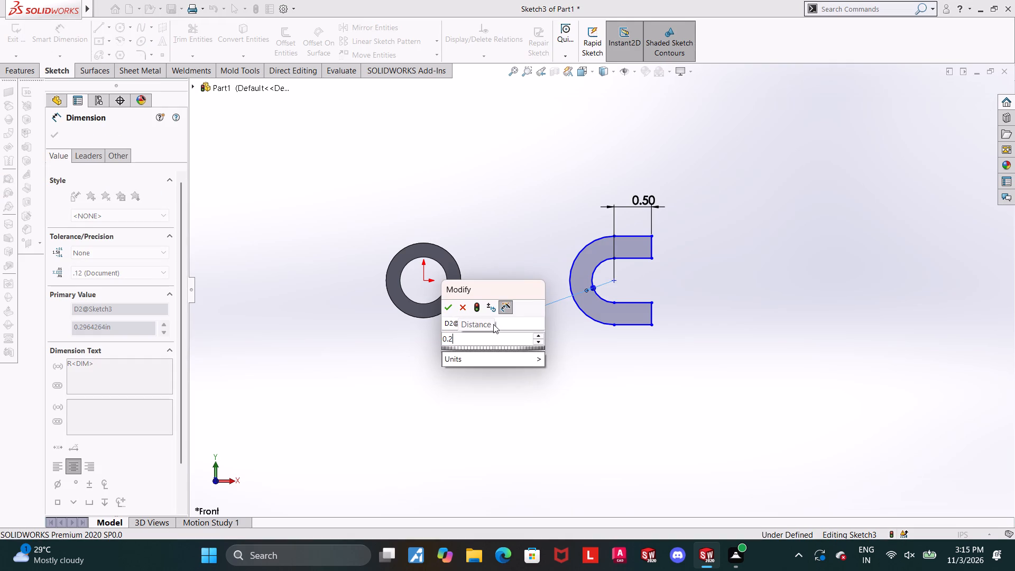
type("50")
key("Return")
key("Escape")
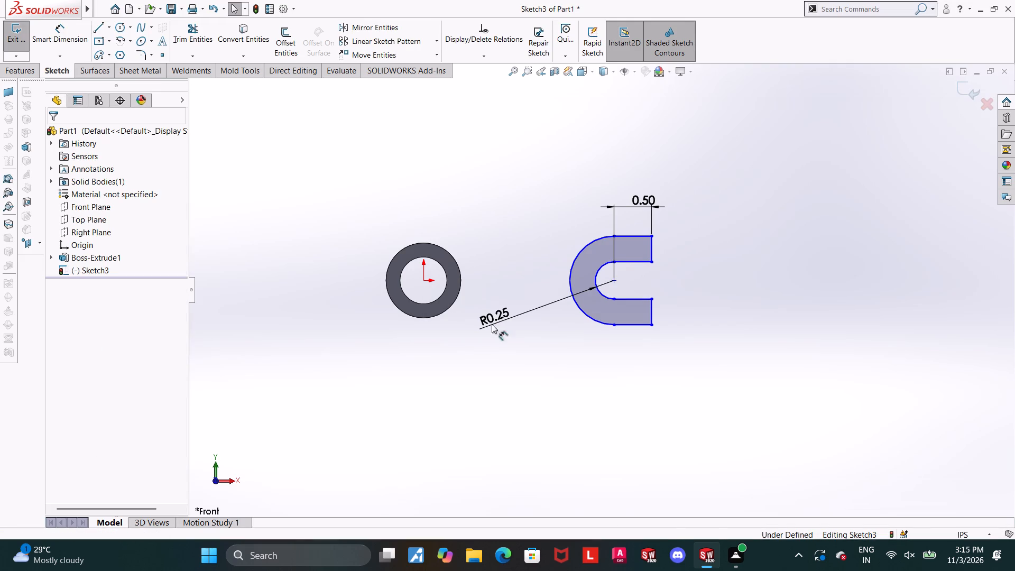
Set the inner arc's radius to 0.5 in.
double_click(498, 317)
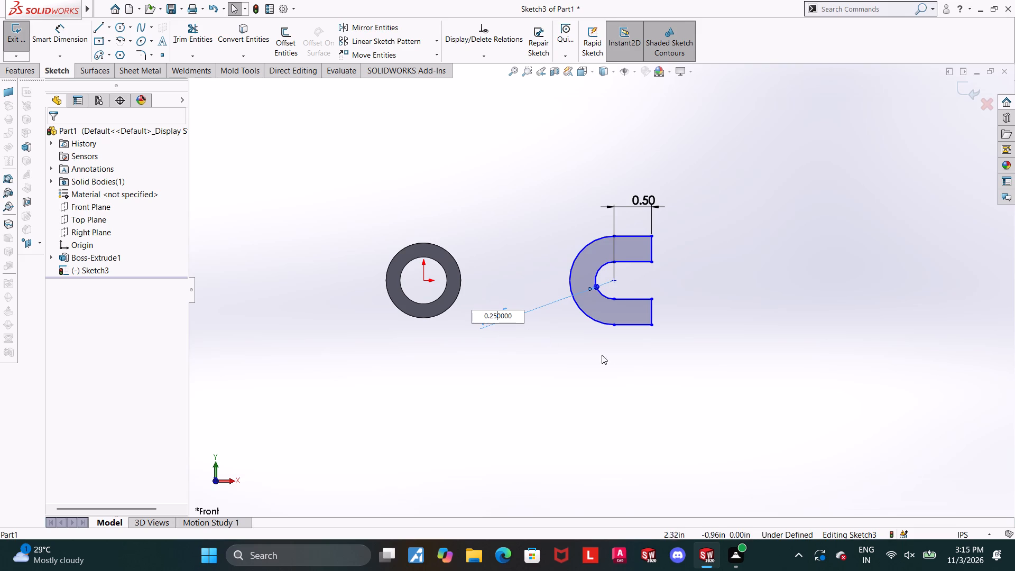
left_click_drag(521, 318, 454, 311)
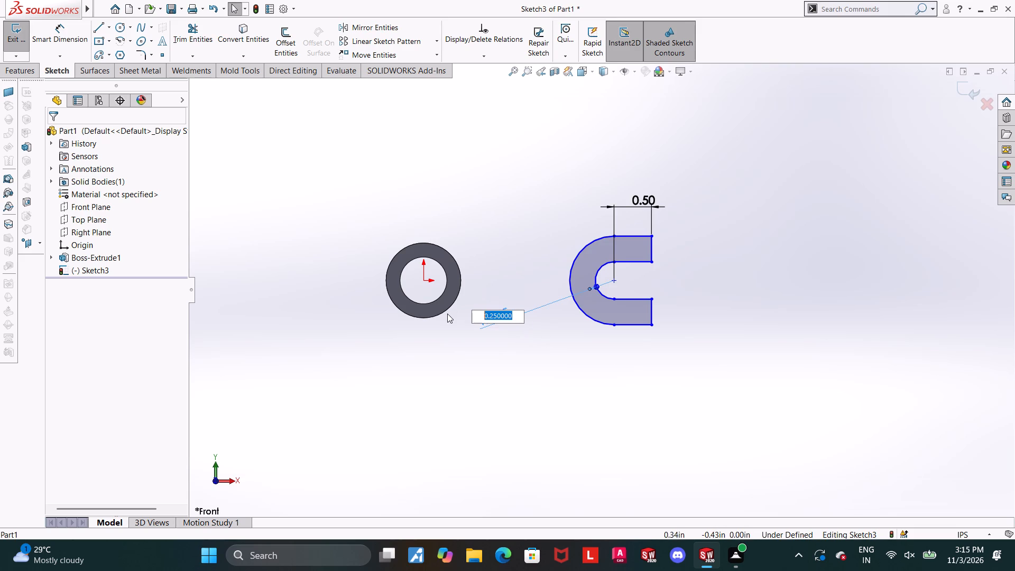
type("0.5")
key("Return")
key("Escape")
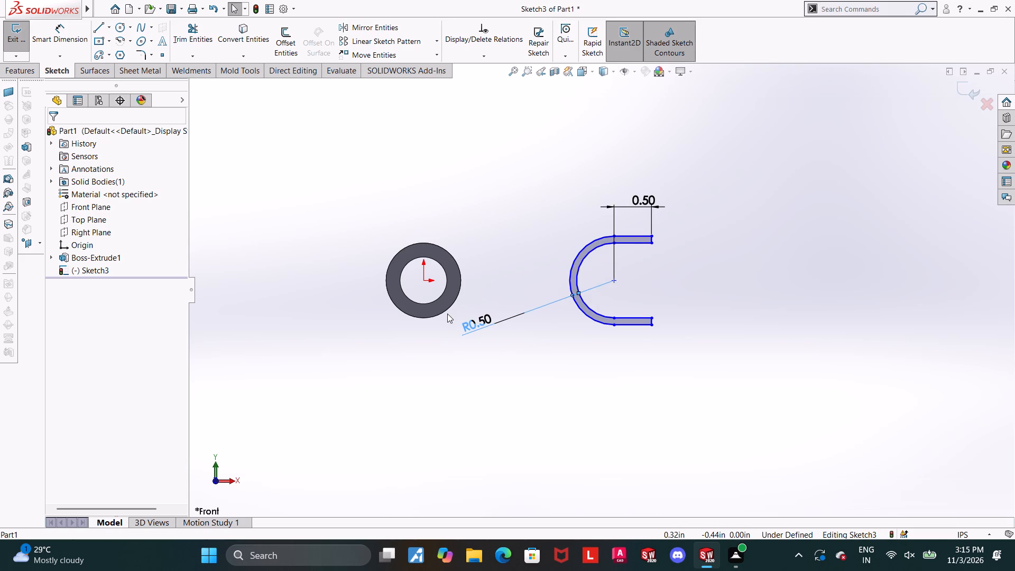
Set the inner arc's radius to 0.250/2 in.
scroll(535, 350, "up", 1)
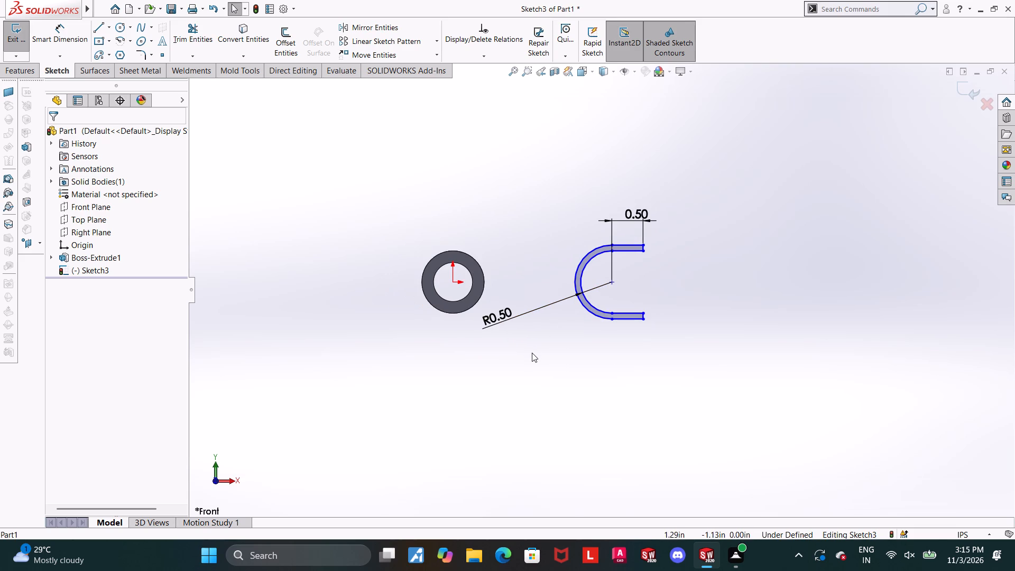
scroll(525, 283, "down", 2)
double_click(504, 328)
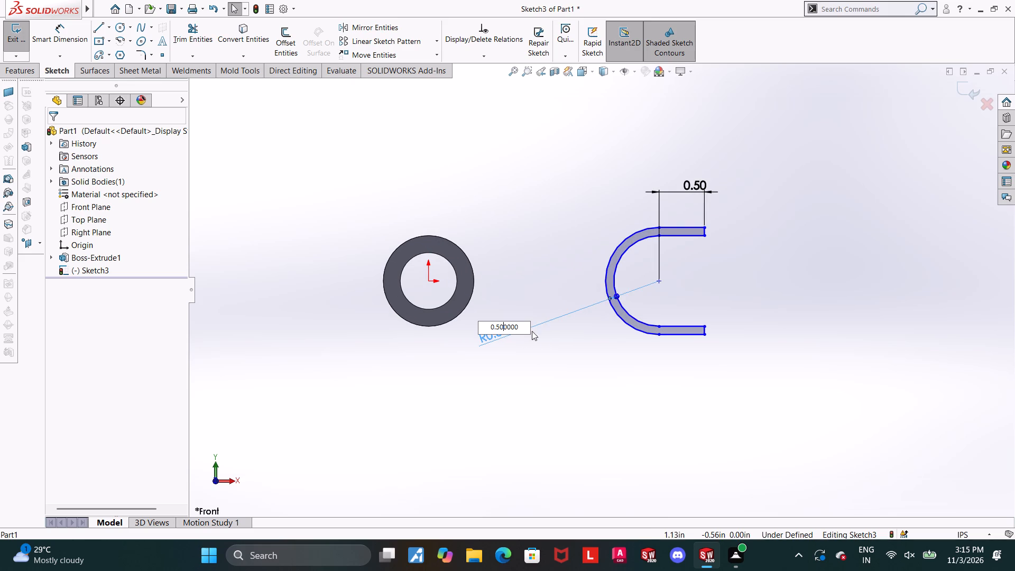
left_click_drag(530, 331, 423, 324)
type("0.250")
type("/2")
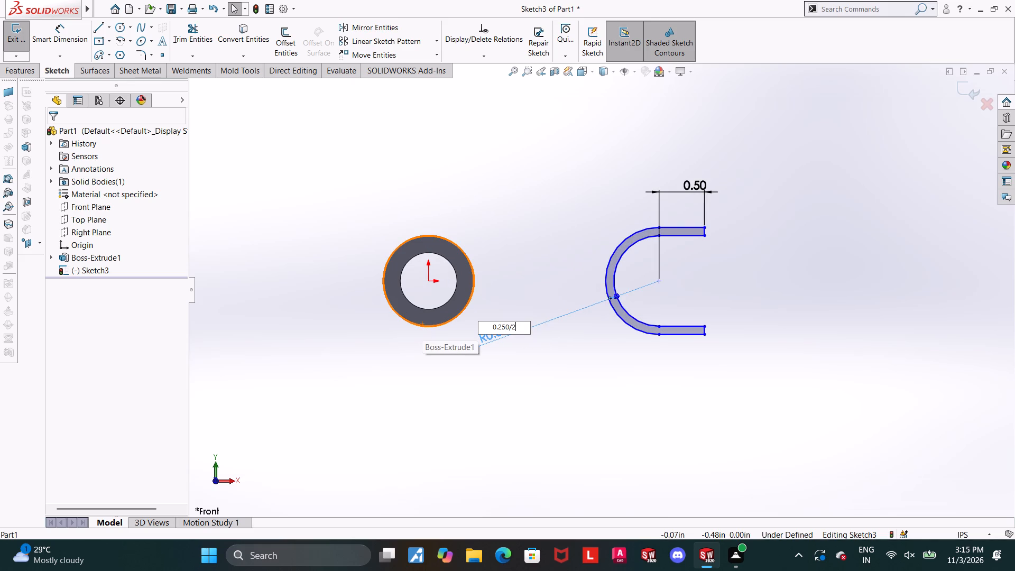
key("Return")
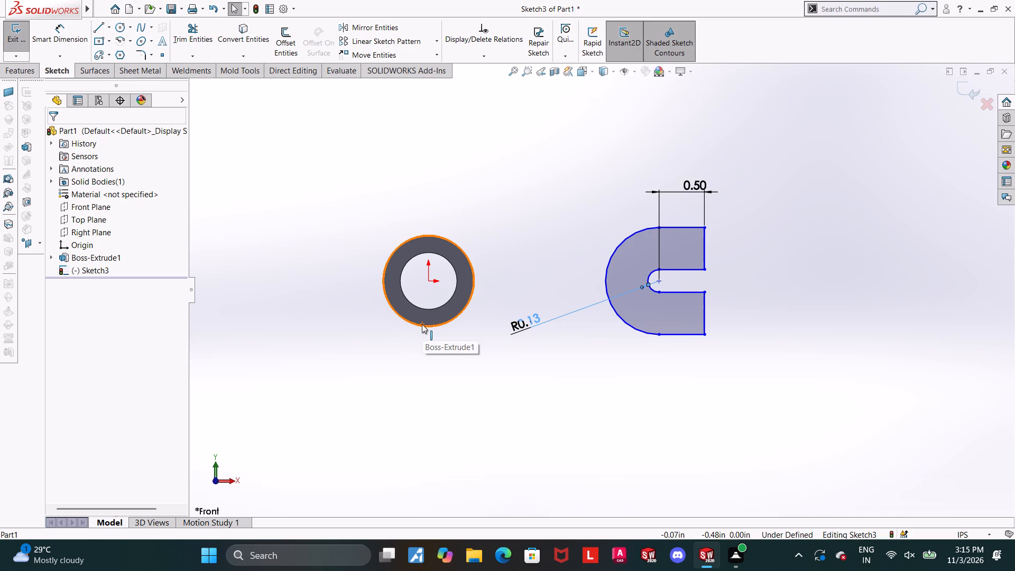
key("Escape")
key("Escape")
left_click_drag(632, 382, 642, 374)
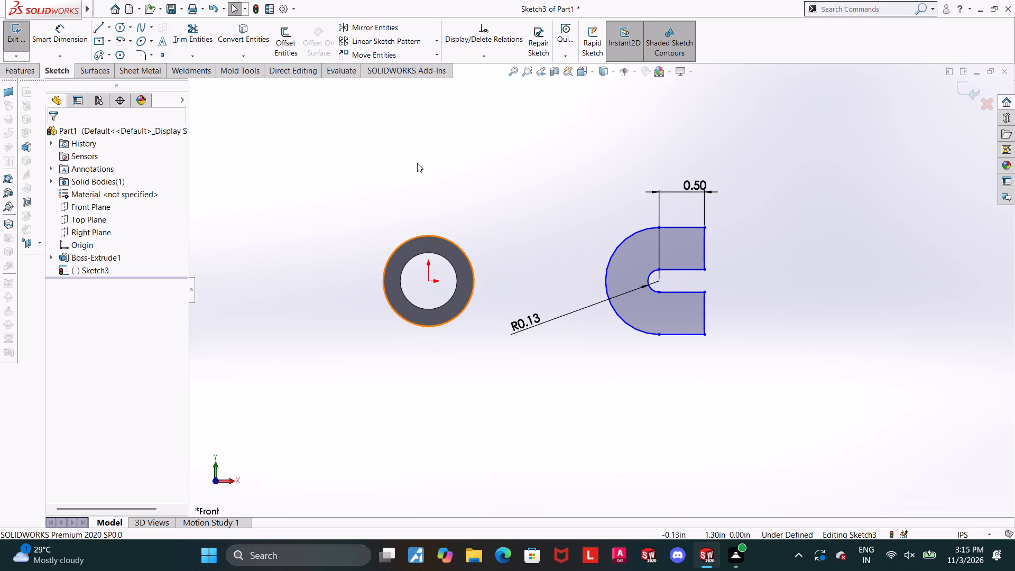
Dimension the lower leg's vertical end line as 0.126 in.
left_click(80, 42)
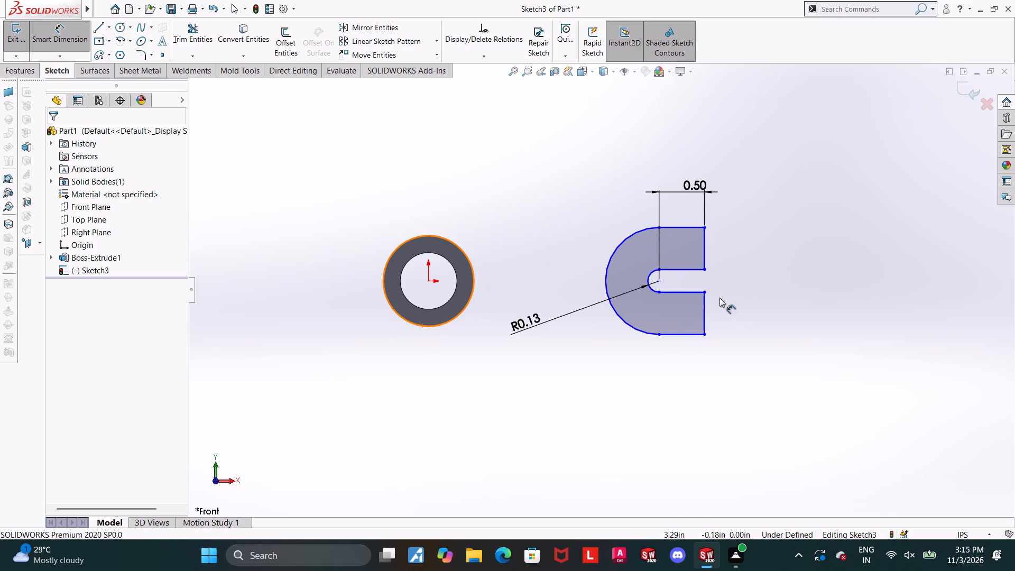
left_click(705, 302)
left_click(733, 303)
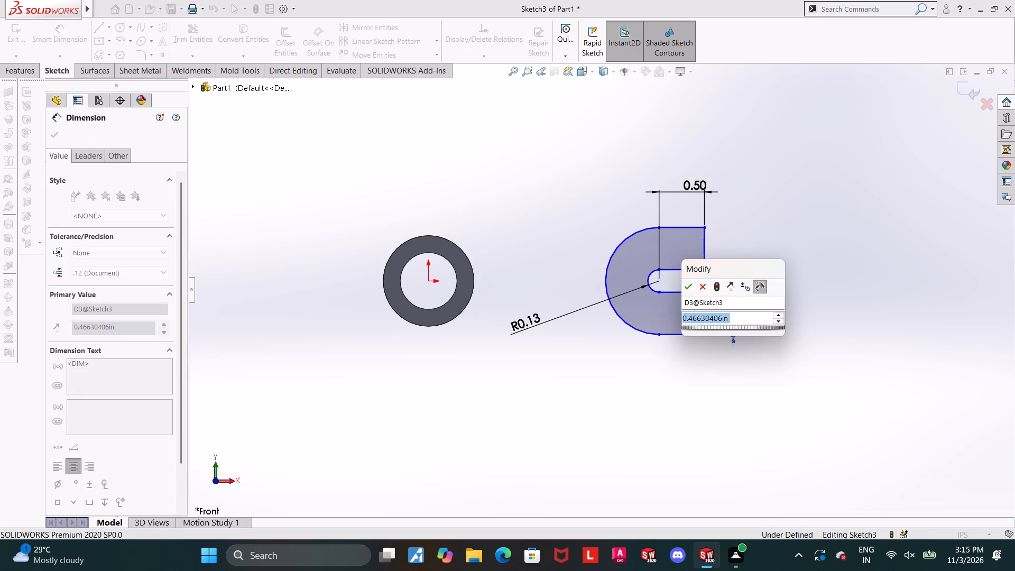
type("0.126")
key("Return")
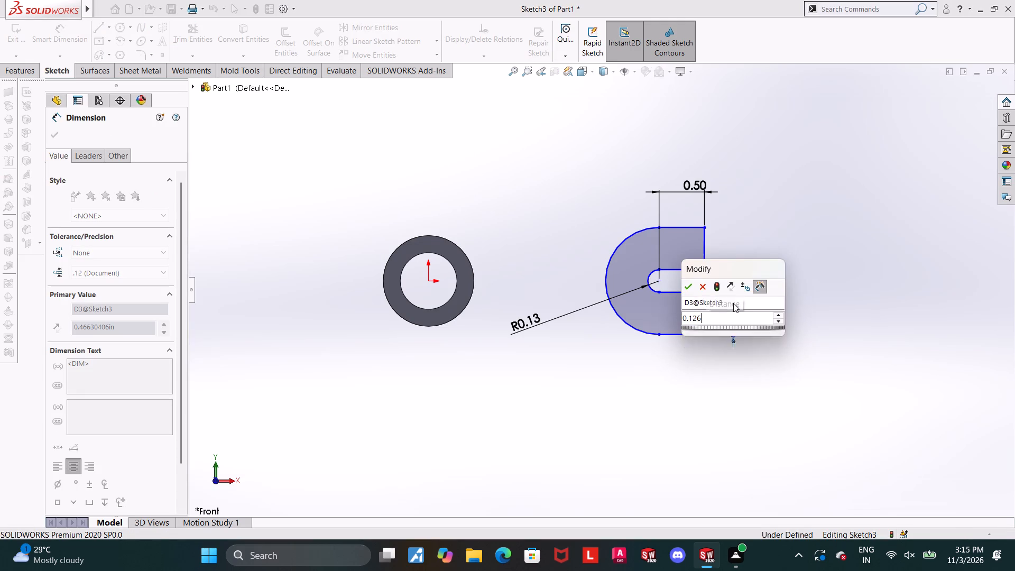
Change the inner arc's radius dimension on the fork profile to display as a diameter.
key("Escape")
left_click(759, 326)
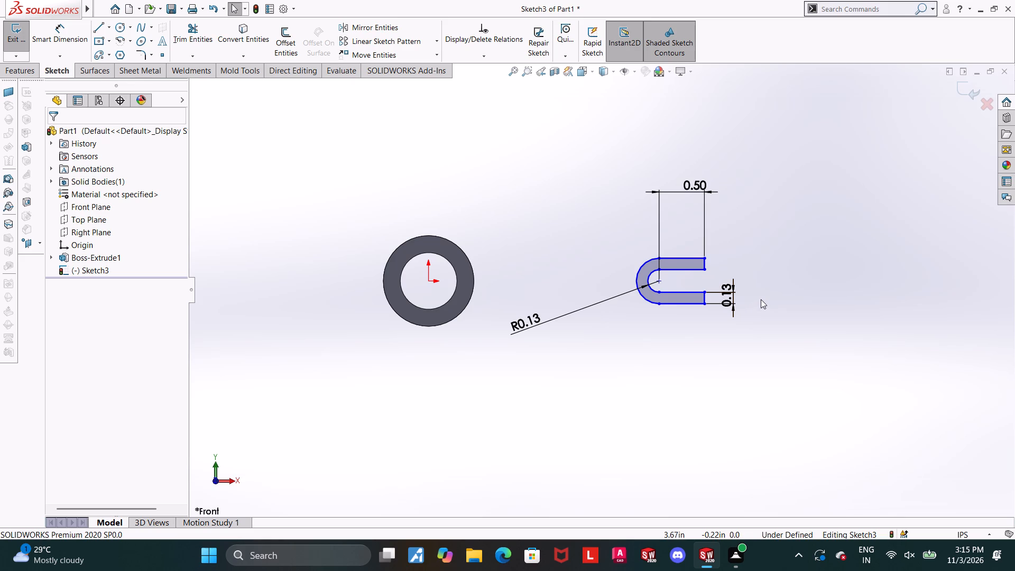
left_click(802, 328)
scroll(740, 323, "down", 1)
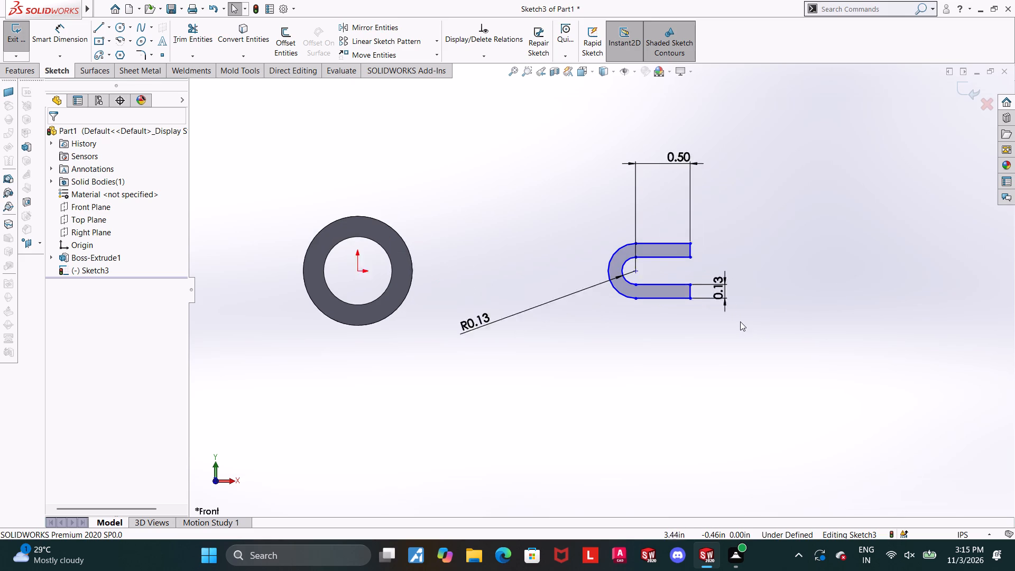
scroll(740, 321, "down", 1)
double_click(412, 323)
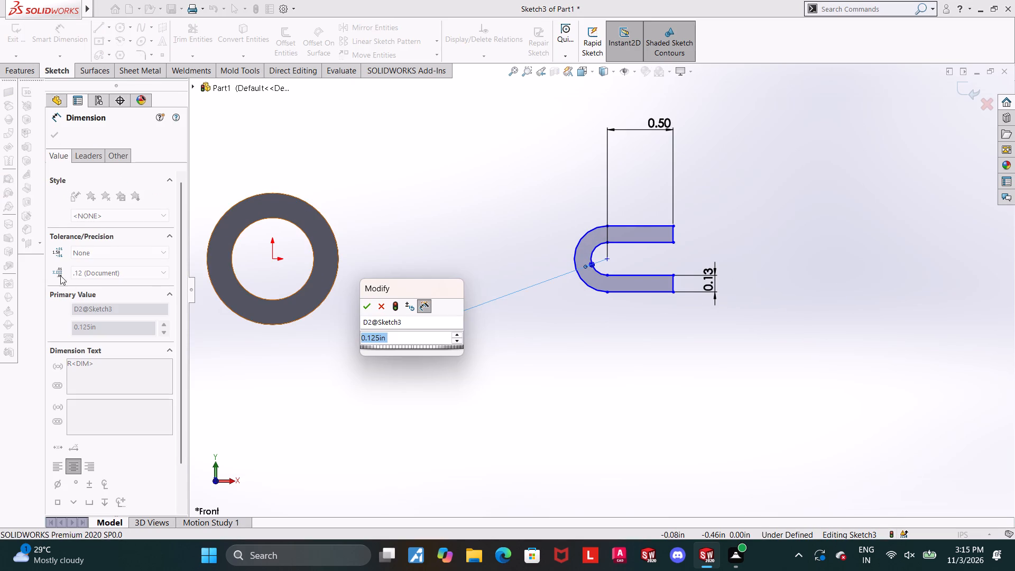
left_click(368, 301)
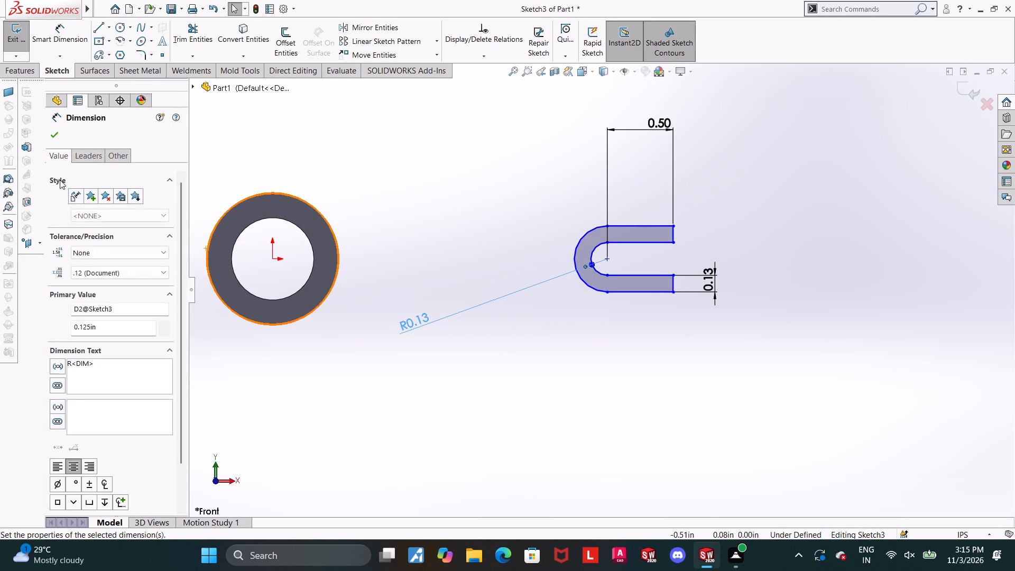
left_click(92, 157)
left_click(99, 237)
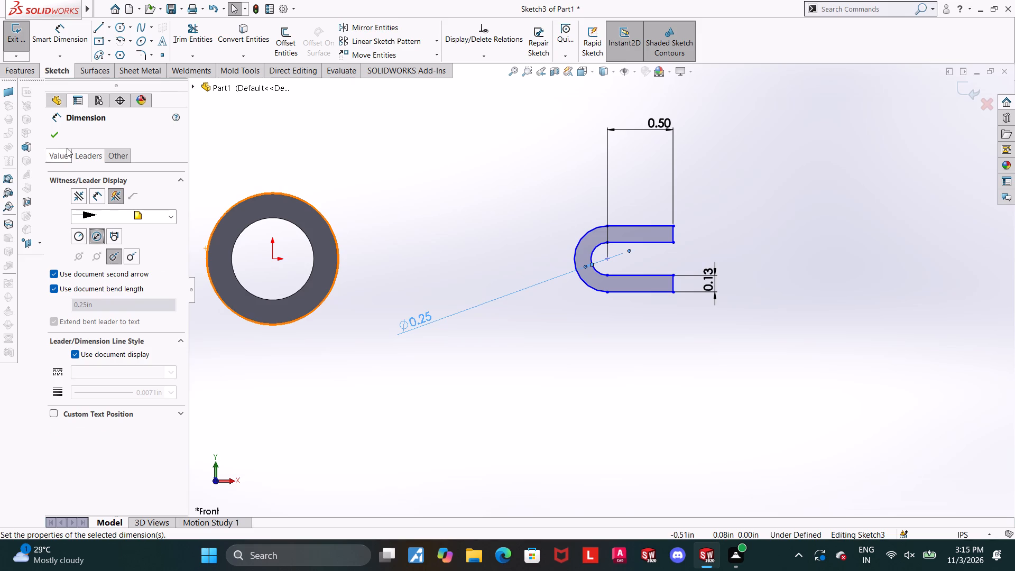
left_click(59, 130)
left_click(479, 415)
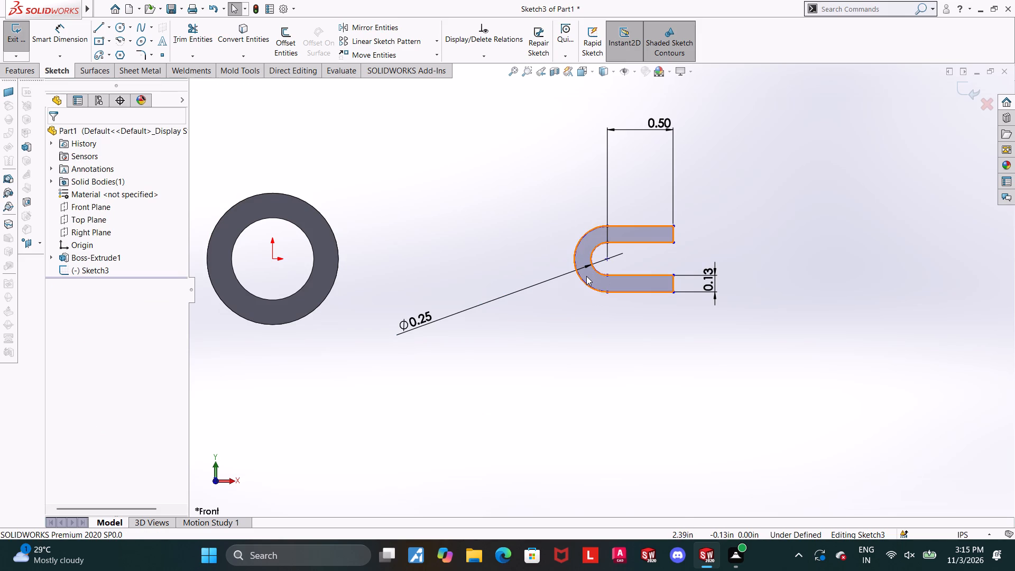
Set the inner arc's diameter to 0.5 in.
scroll(565, 277, "up", 1)
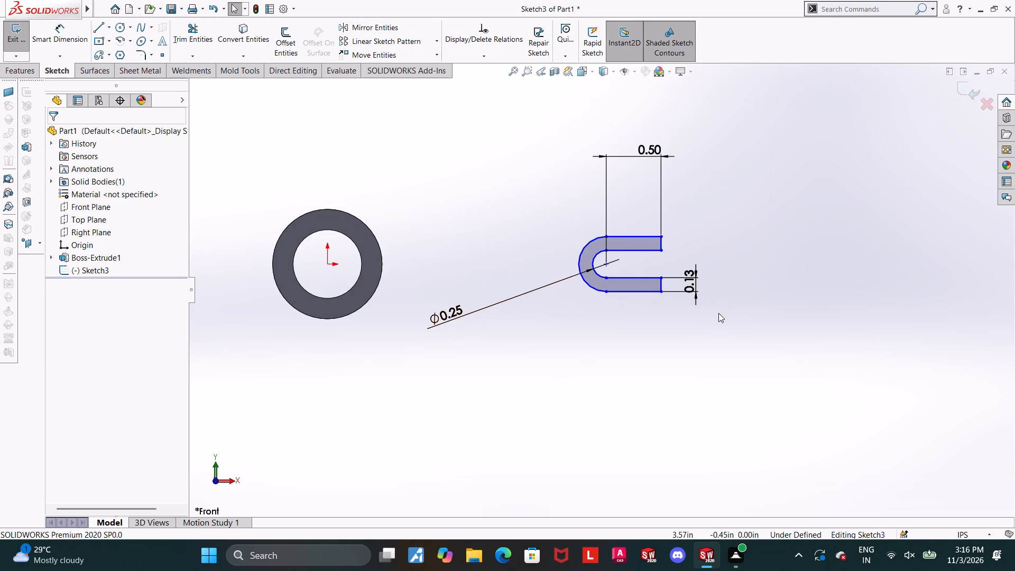
scroll(719, 312, "up", 1)
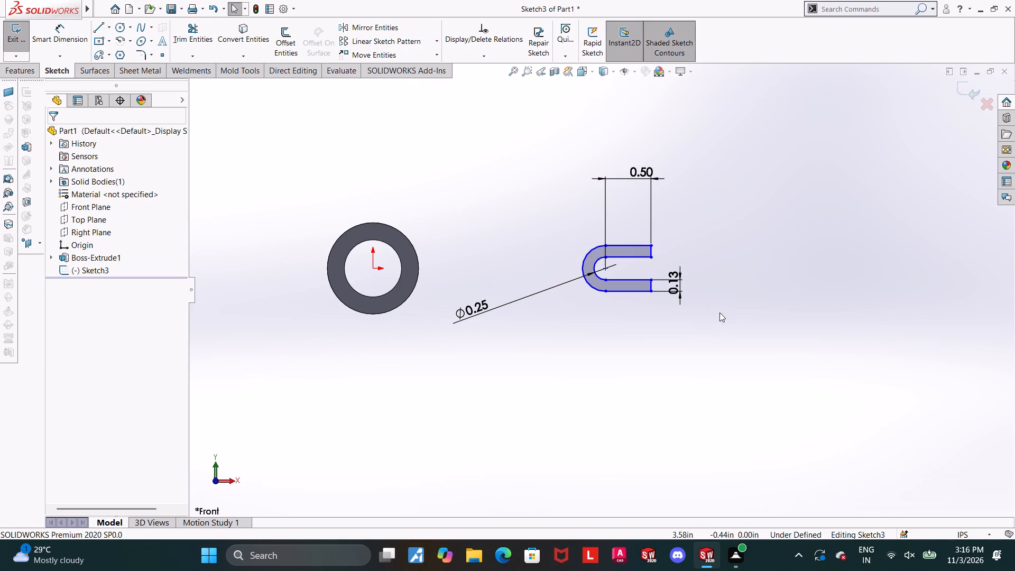
scroll(723, 318, "down", 1)
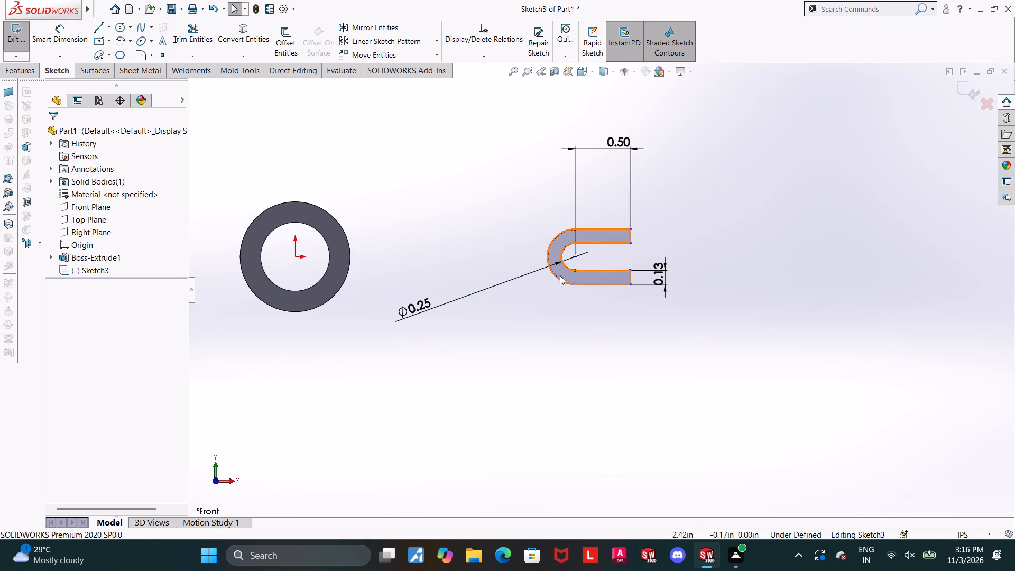
double_click(413, 303)
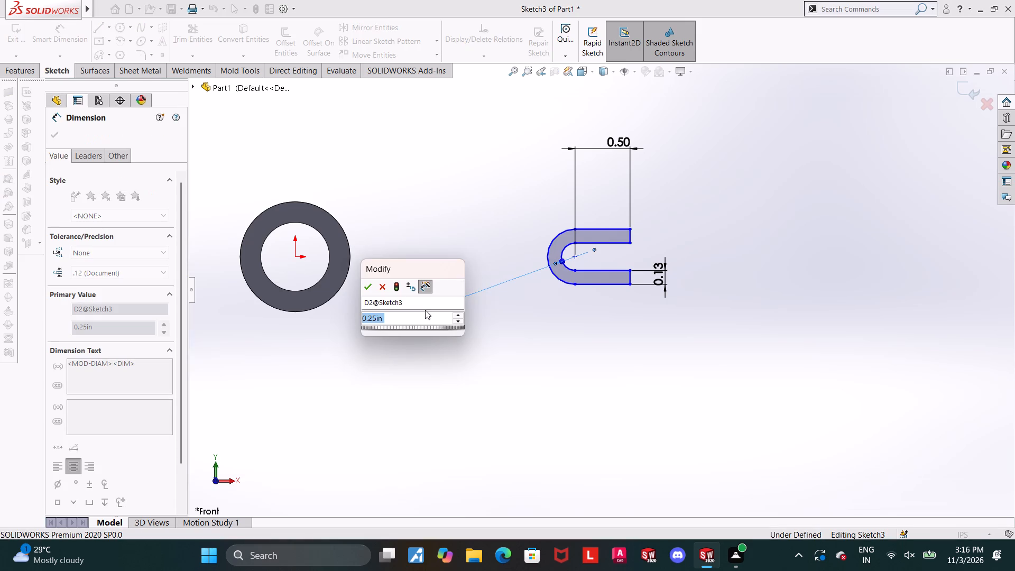
type("0.5")
key("Return")
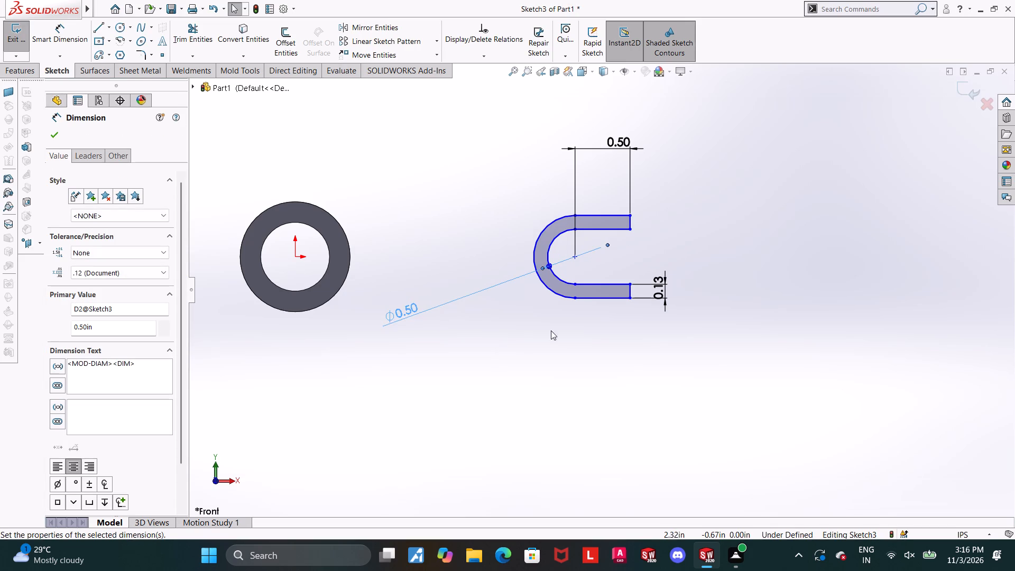
left_click(561, 340)
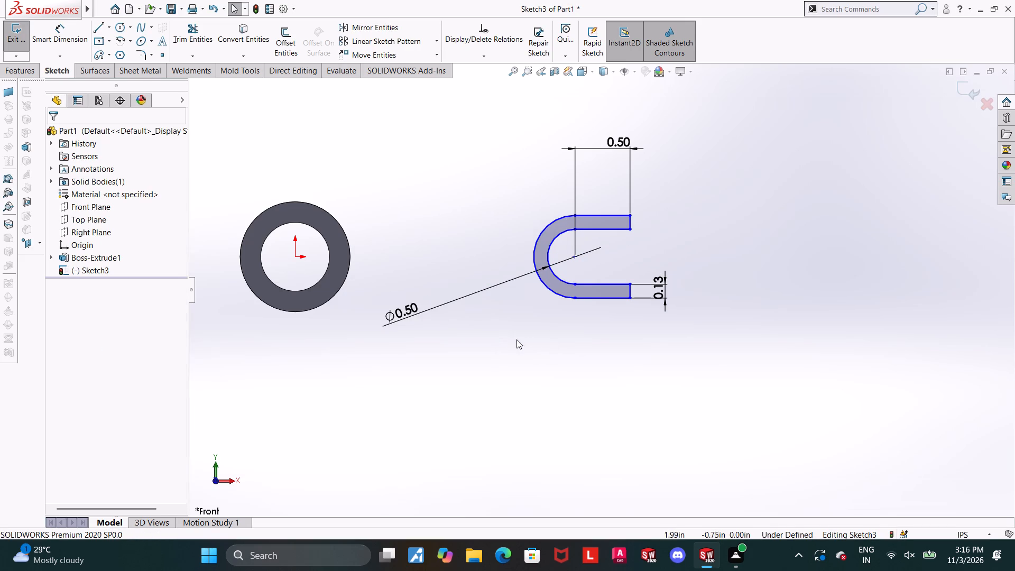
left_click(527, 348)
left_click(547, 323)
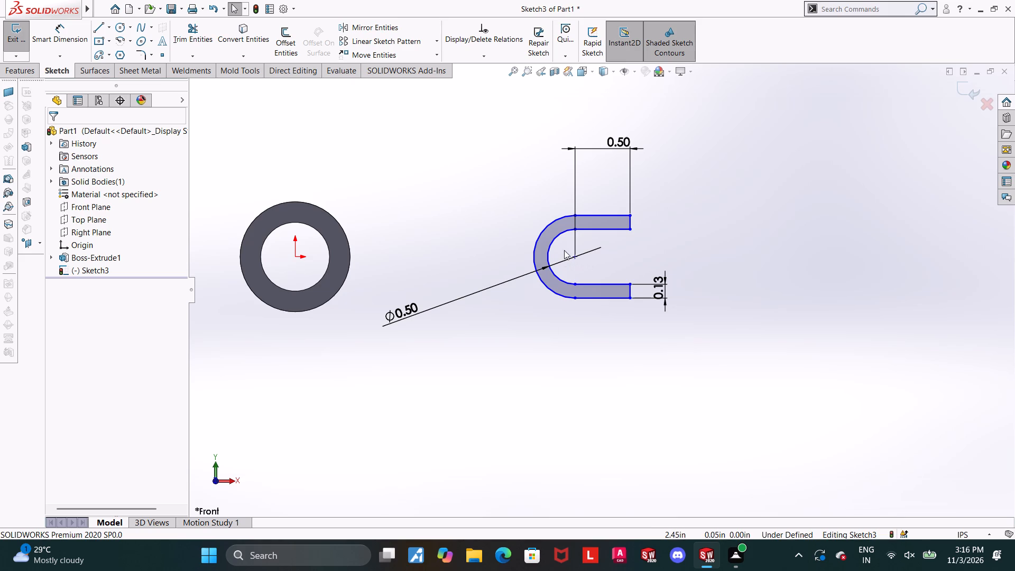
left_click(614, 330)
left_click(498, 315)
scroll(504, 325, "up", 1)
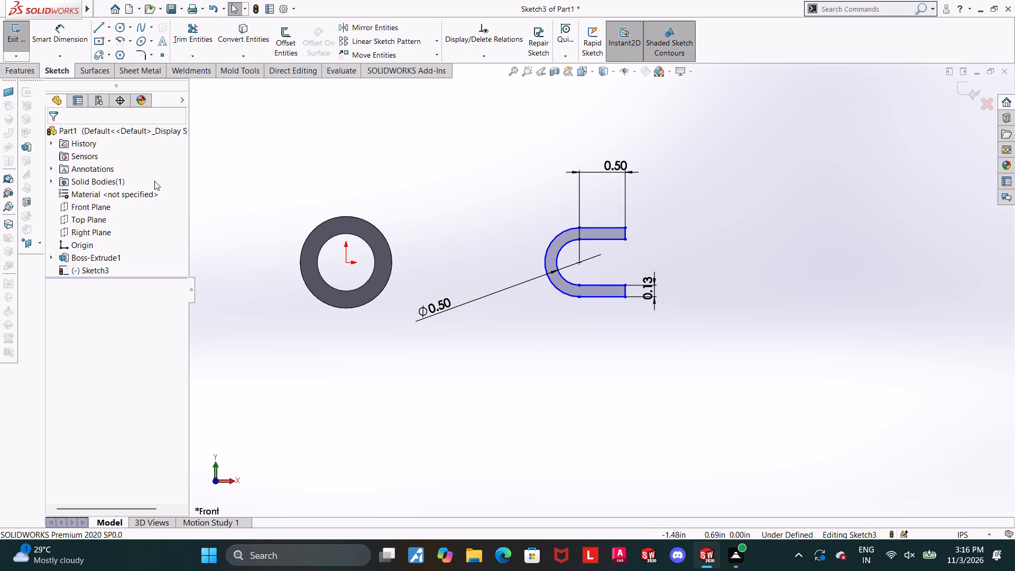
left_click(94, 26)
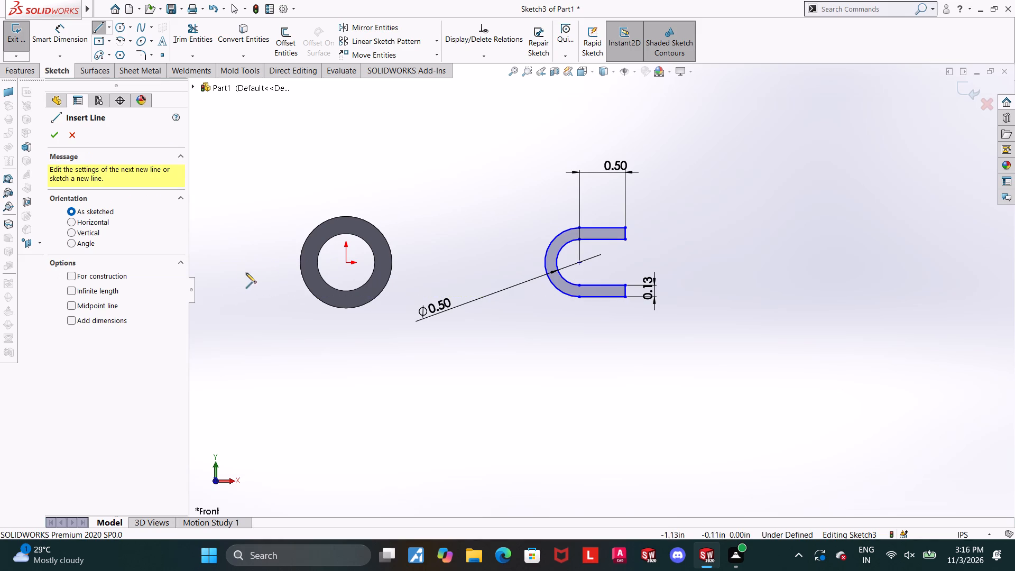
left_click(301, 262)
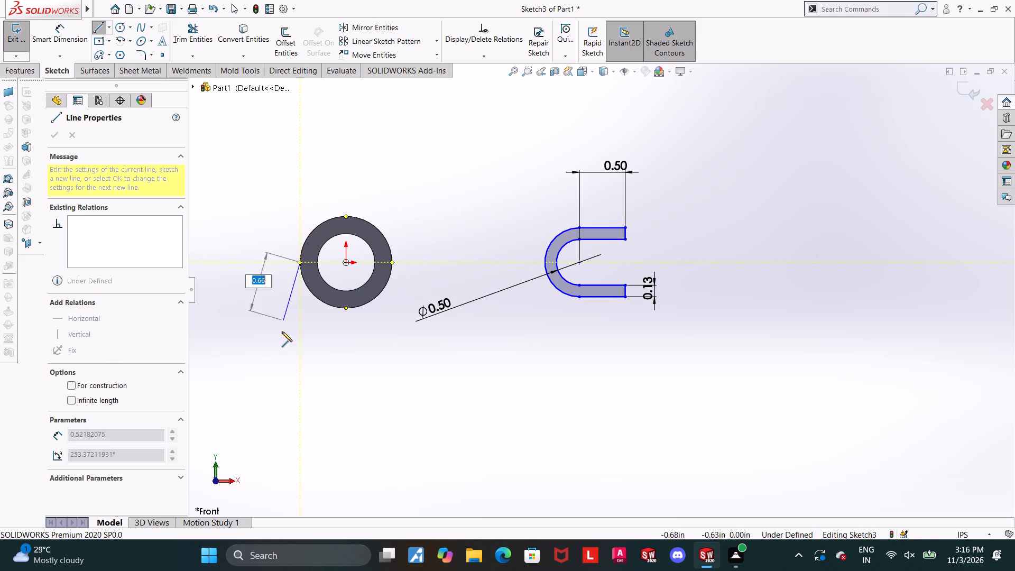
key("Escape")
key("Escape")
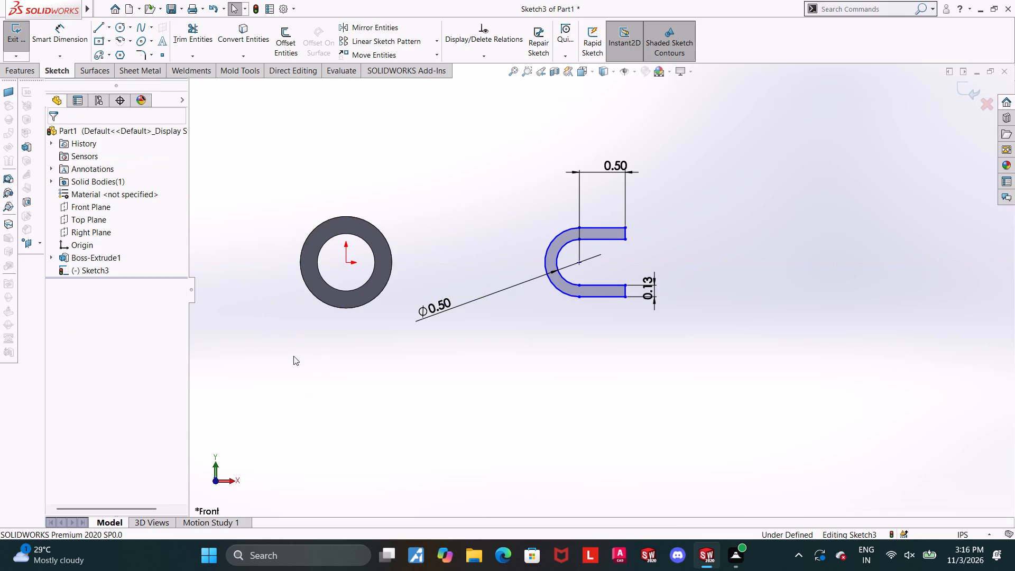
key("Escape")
Dimension the horizontal distance from the origin to the fork's arc centre as 1.250 in.
left_click(46, 38)
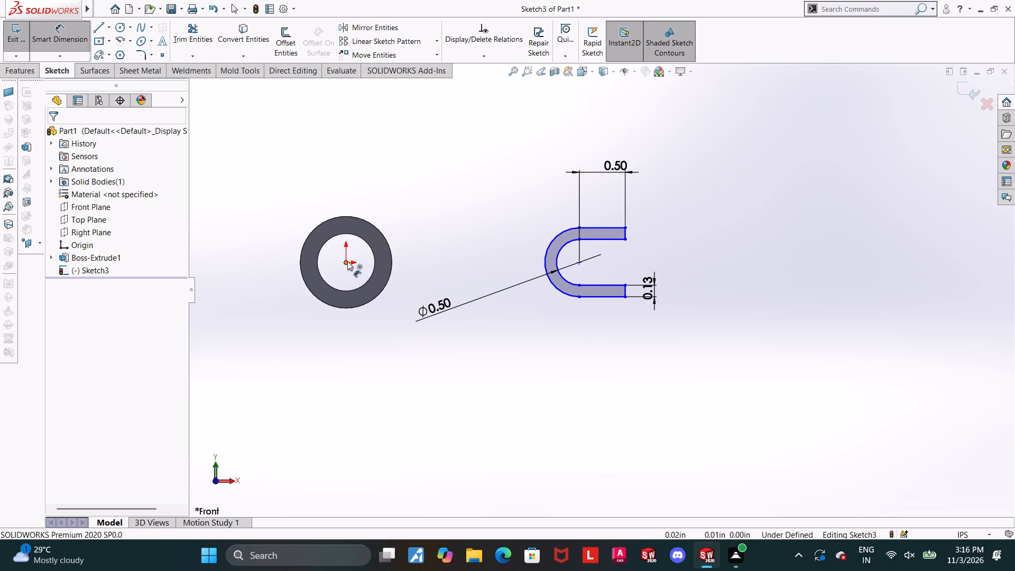
left_click(347, 261)
left_click(579, 261)
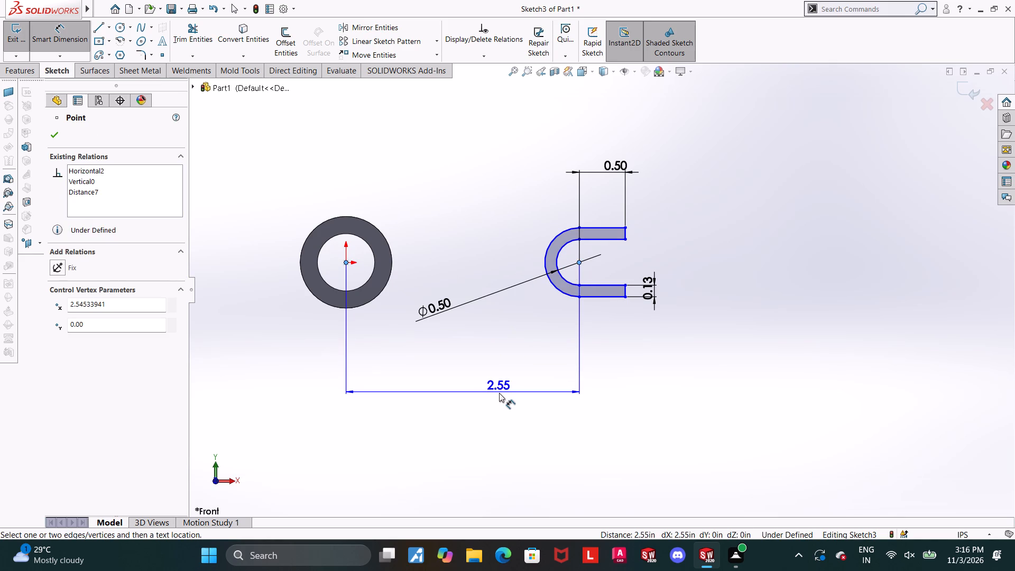
left_click(499, 393)
type("1.250")
key("Return")
key("Escape")
left_click(485, 324)
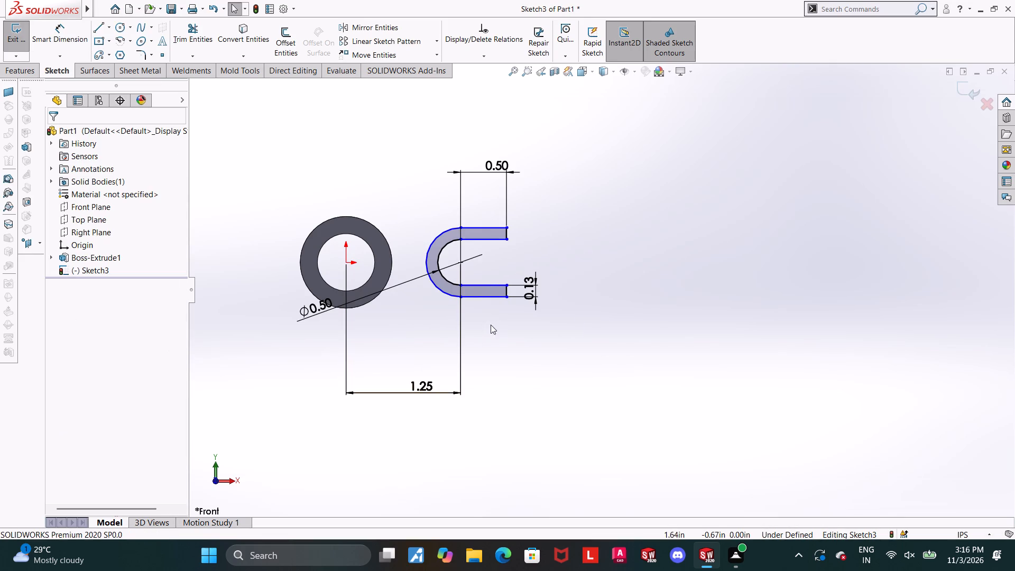
Apply a horizontal relation between the fork's arc centre and the origin.
left_click(459, 263)
left_click(348, 265, "ctrl")
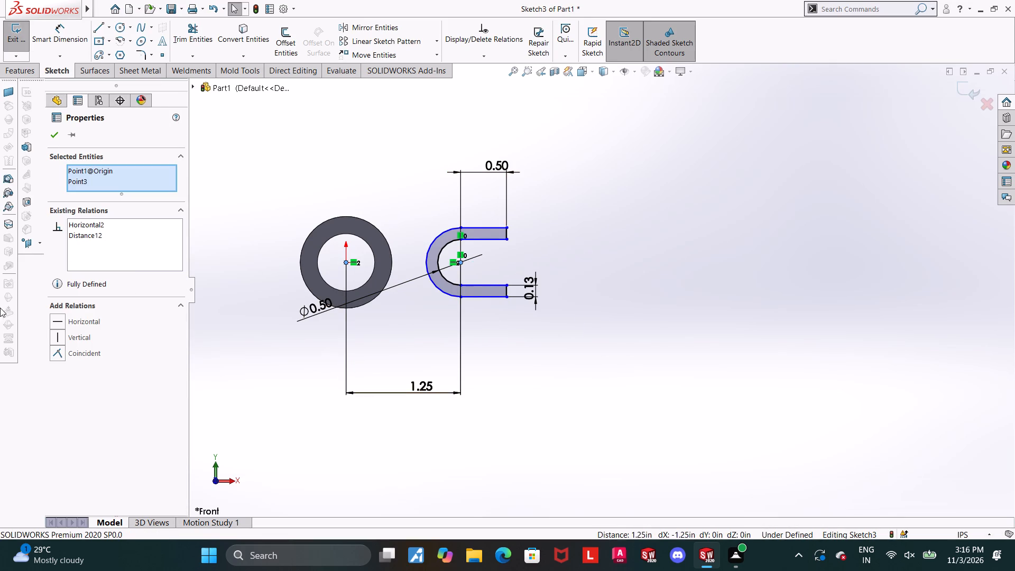
left_click(57, 325)
left_click(595, 333)
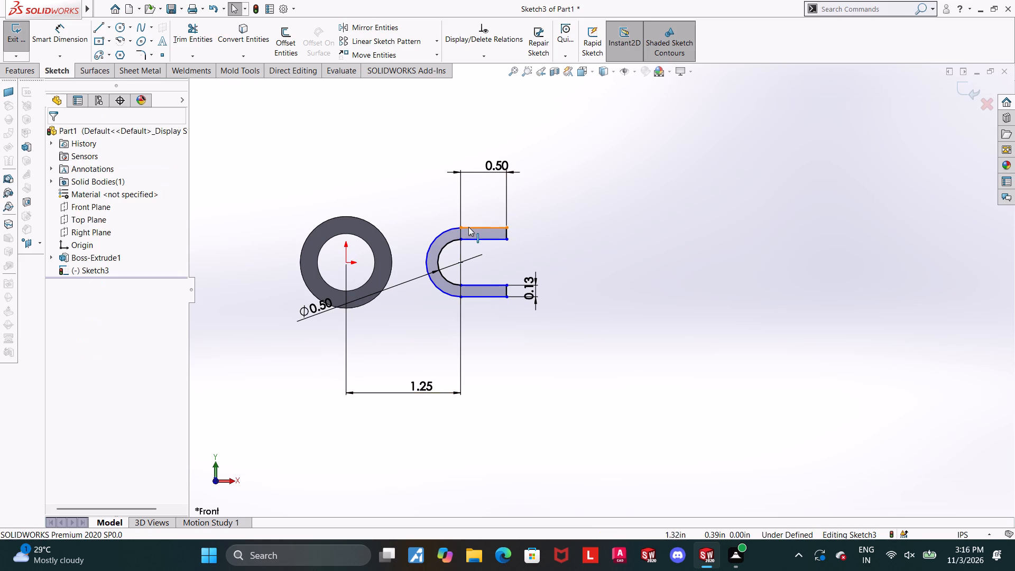
Apply tangent relations between the upper leg's outer line and the outer arc, and its inner line and the inner arc.
left_click(469, 227)
left_click(452, 227, "ctrl")
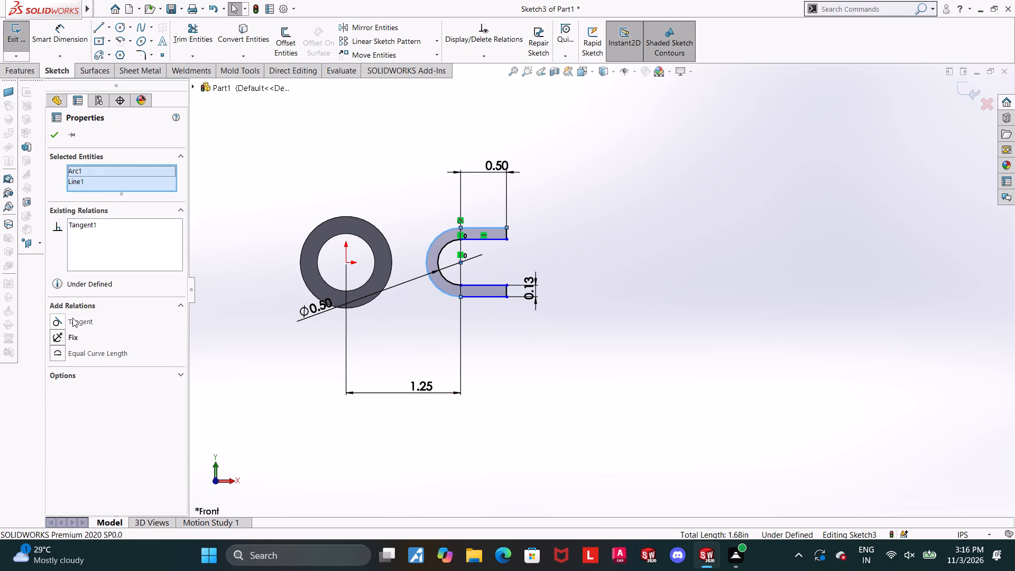
left_click(60, 318)
left_click(682, 263)
left_click(481, 238)
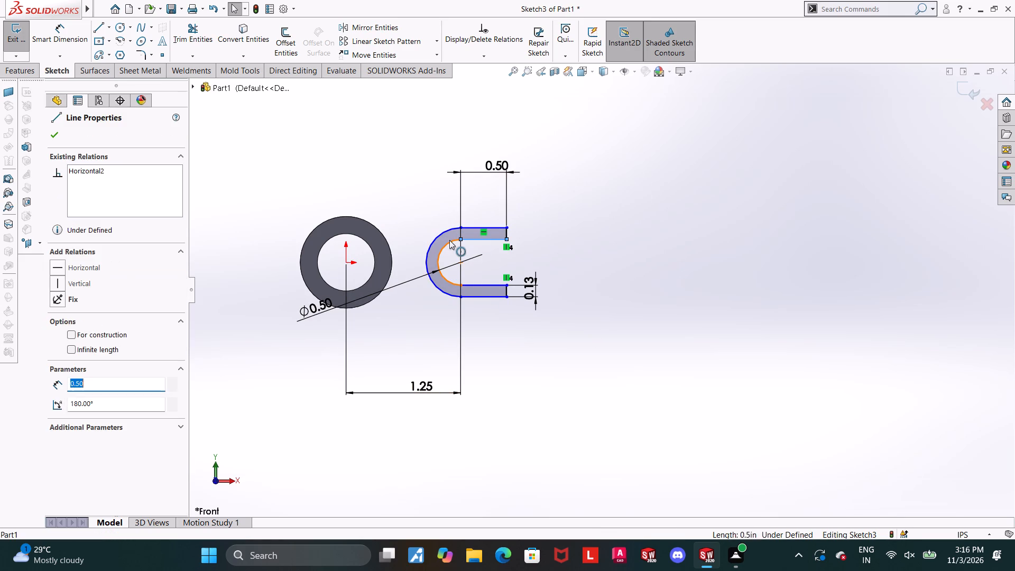
left_click(449, 240, "ctrl")
left_click(57, 318)
left_click(740, 357)
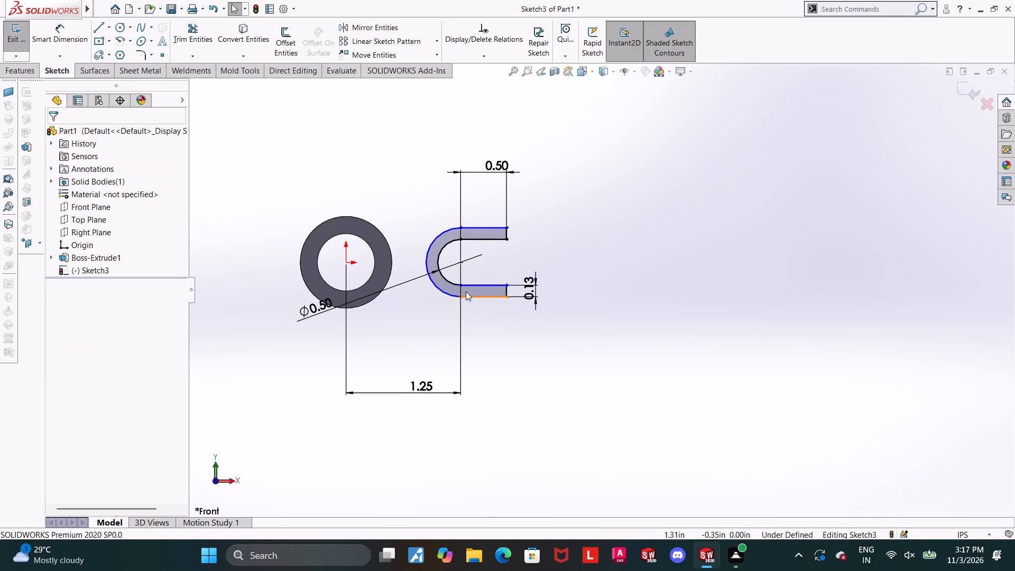
Apply tangent relations between the lower leg's inner line and the inner arc, and its outer line and the outer arc.
left_click(470, 286)
left_click(445, 280, "ctrl")
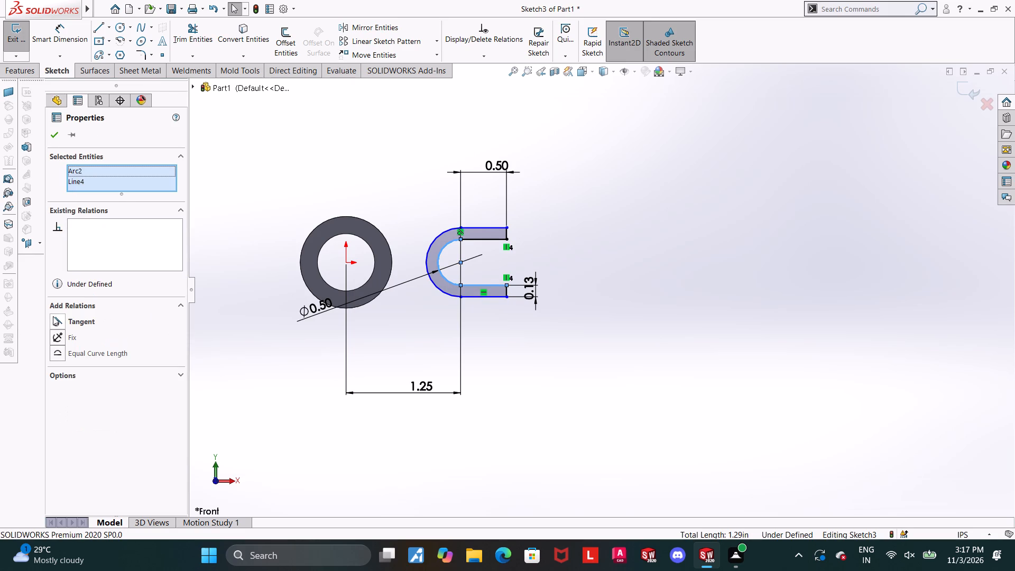
left_click(56, 316)
left_click(1012, 329)
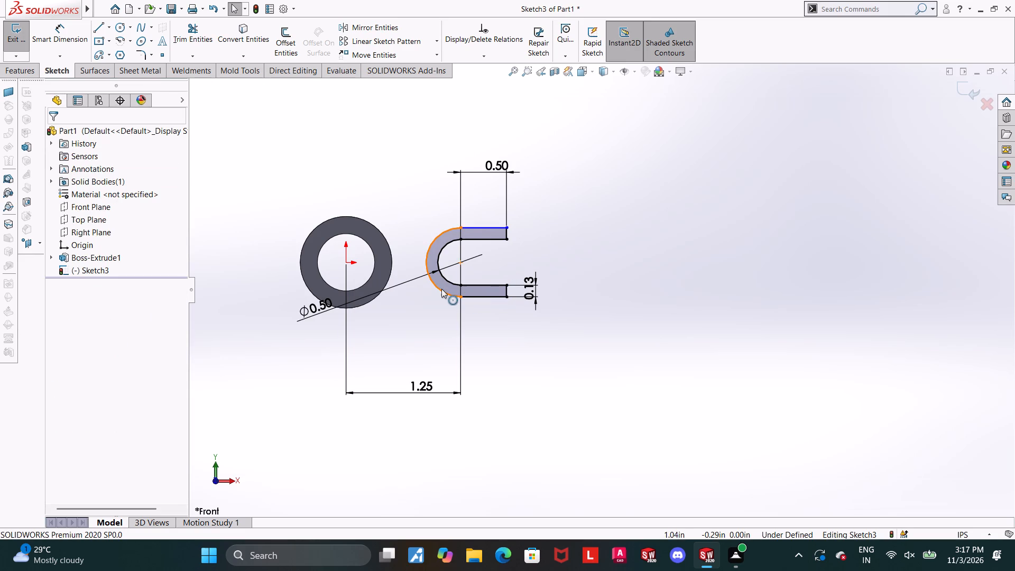
left_click(441, 289)
left_click(475, 298, "ctrl")
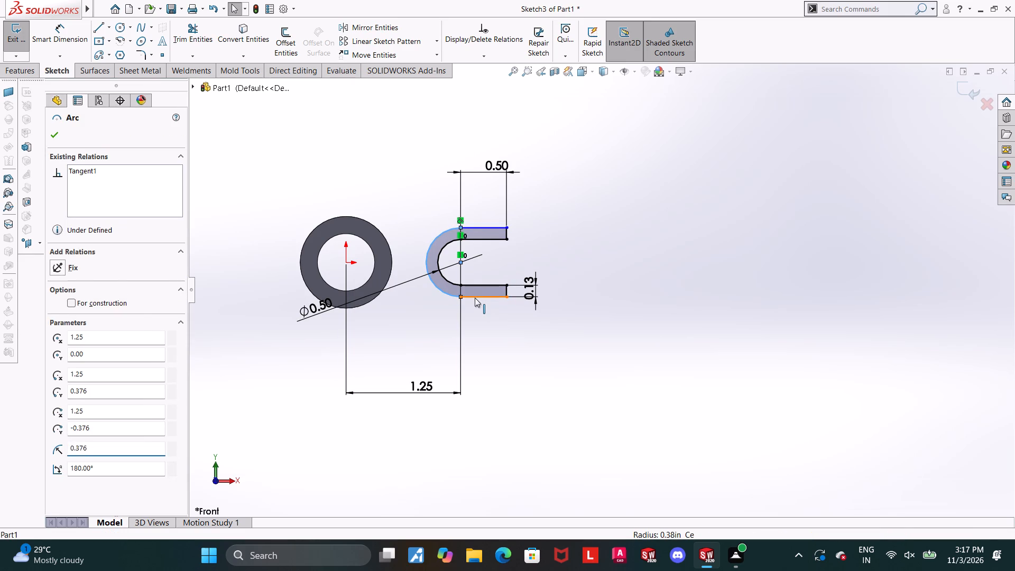
left_click(59, 321)
left_click(976, 370)
Exit the finished fork sketch and extrude the U-shaped profile as a blind boss 0.5 in deep.
scroll(672, 292, "up", 2)
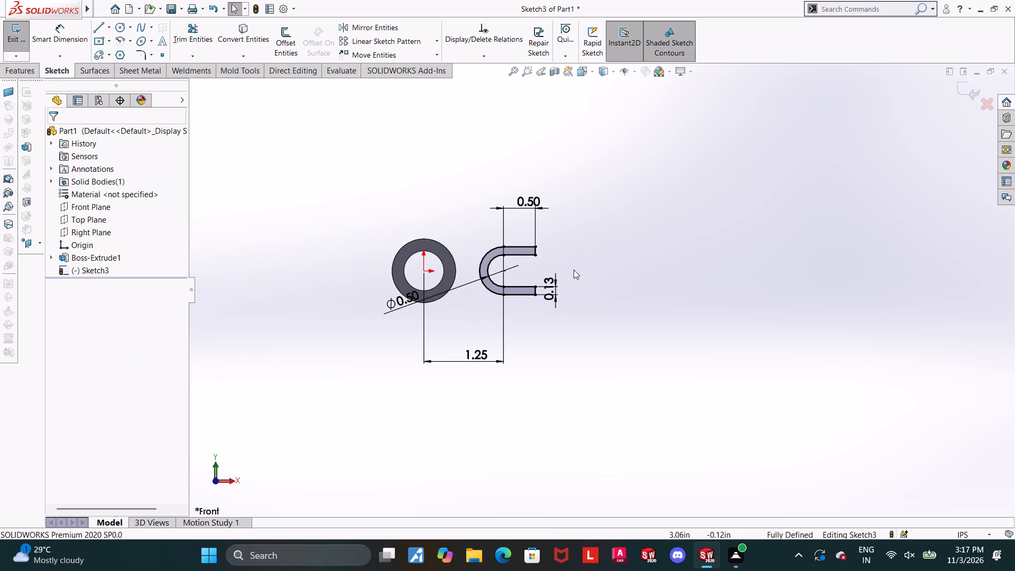
scroll(550, 266, "down", 1)
middle_click_drag(619, 252, 606, 261)
left_click(959, 93)
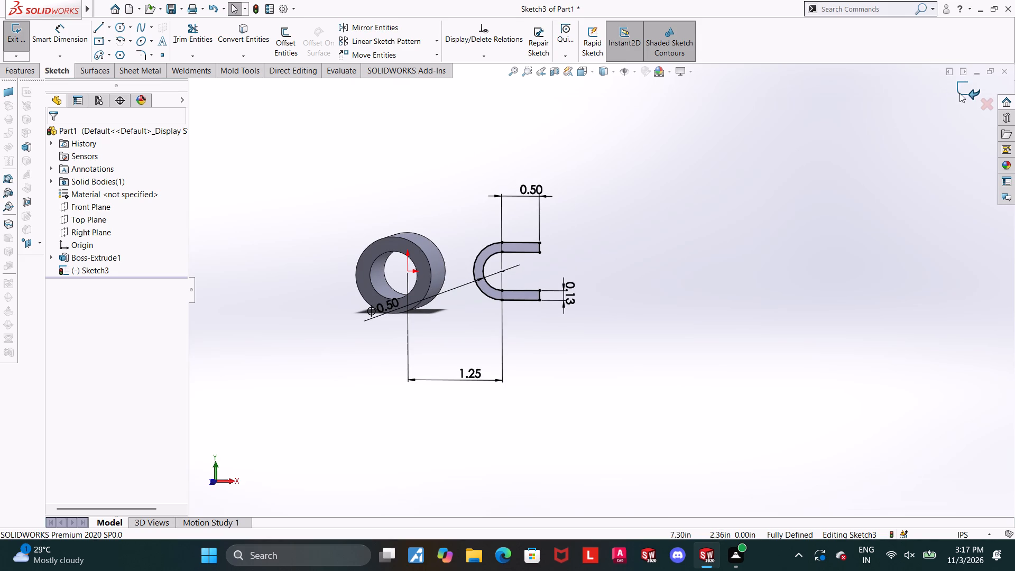
left_click(12, 34)
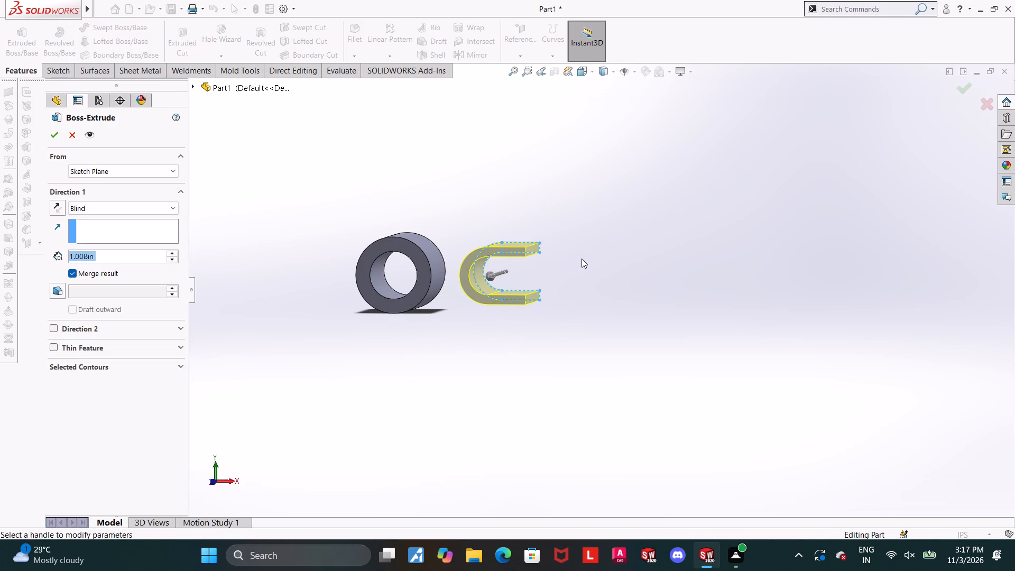
type("0.5")
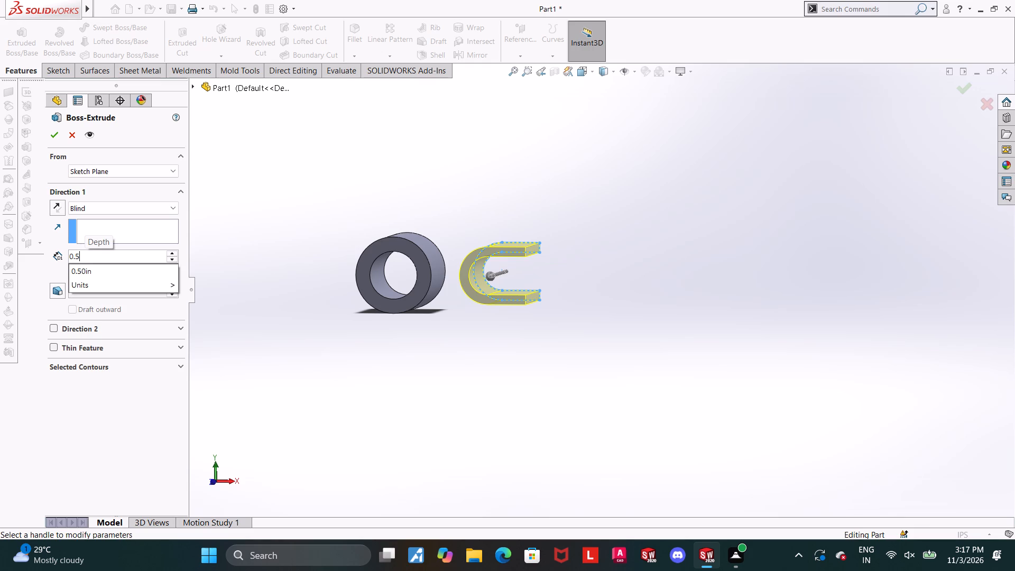
key("Return")
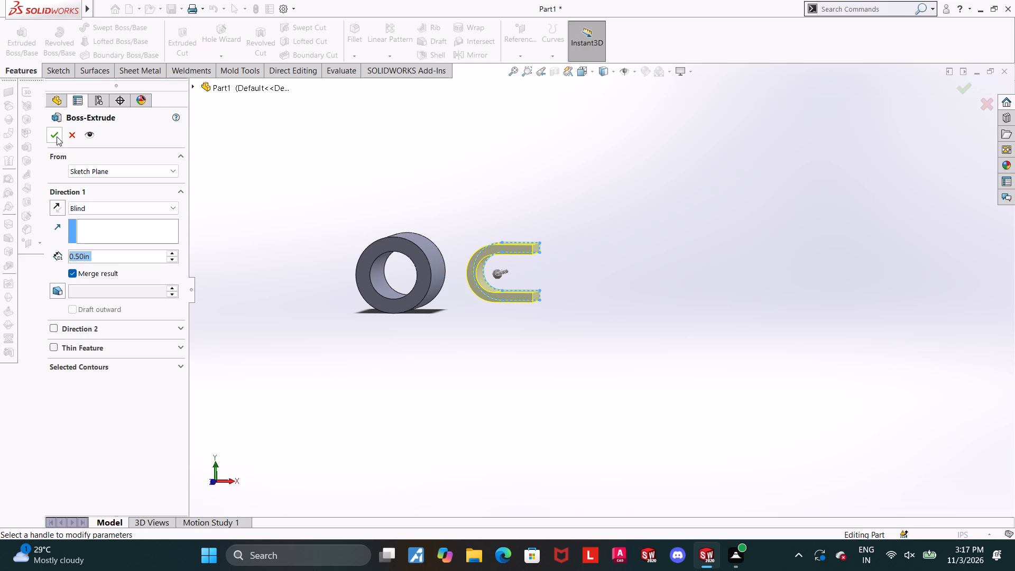
left_click(57, 136)
left_click(635, 182)
Start a new sketch on the Front Plane and orient the view normal to it.
middle_click_drag(619, 472, 686, 392)
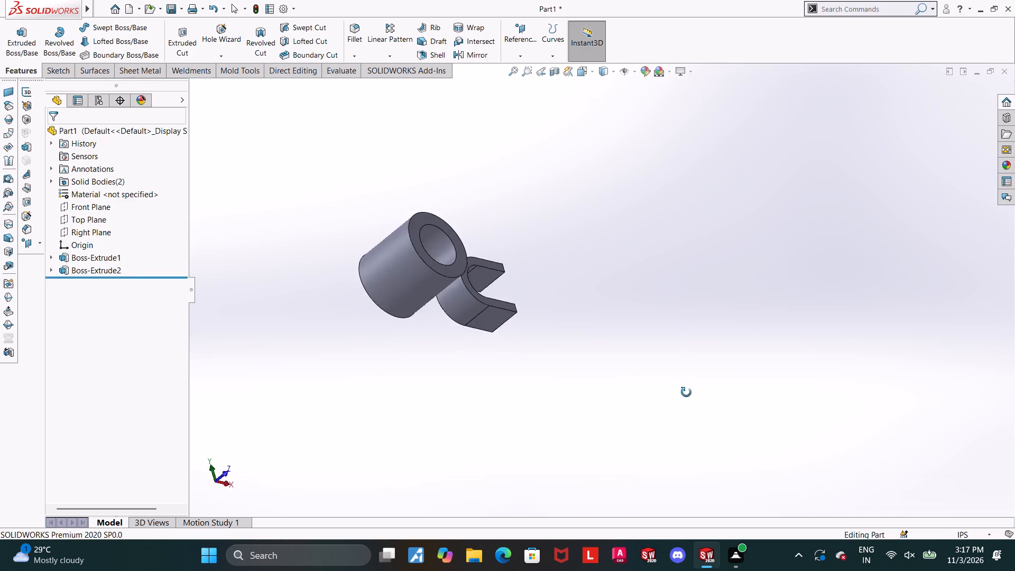
middle_click_drag(686, 392, 678, 443)
middle_click_drag(608, 252, 573, 296)
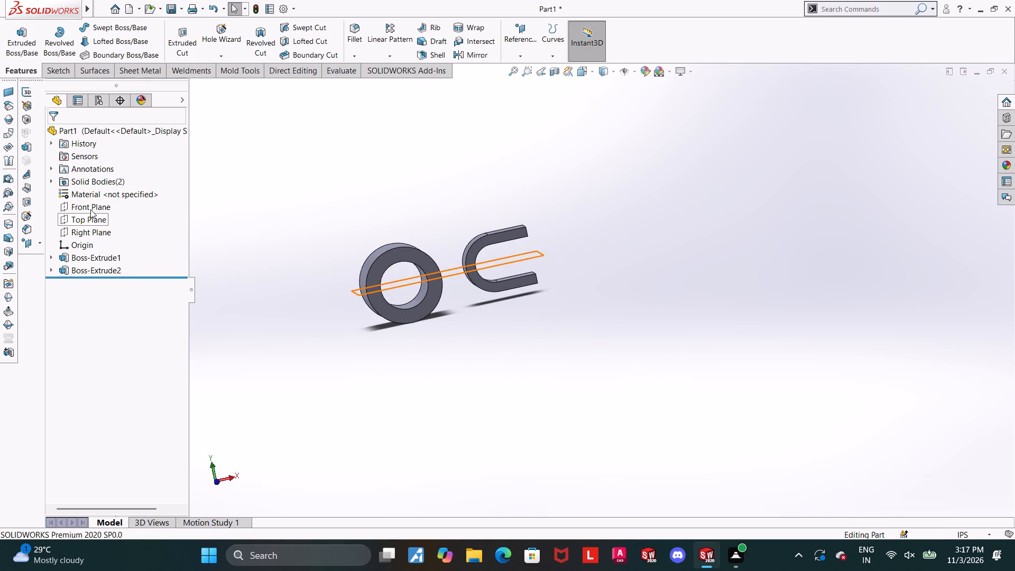
left_click(90, 209)
left_click(104, 197)
left_click(97, 284)
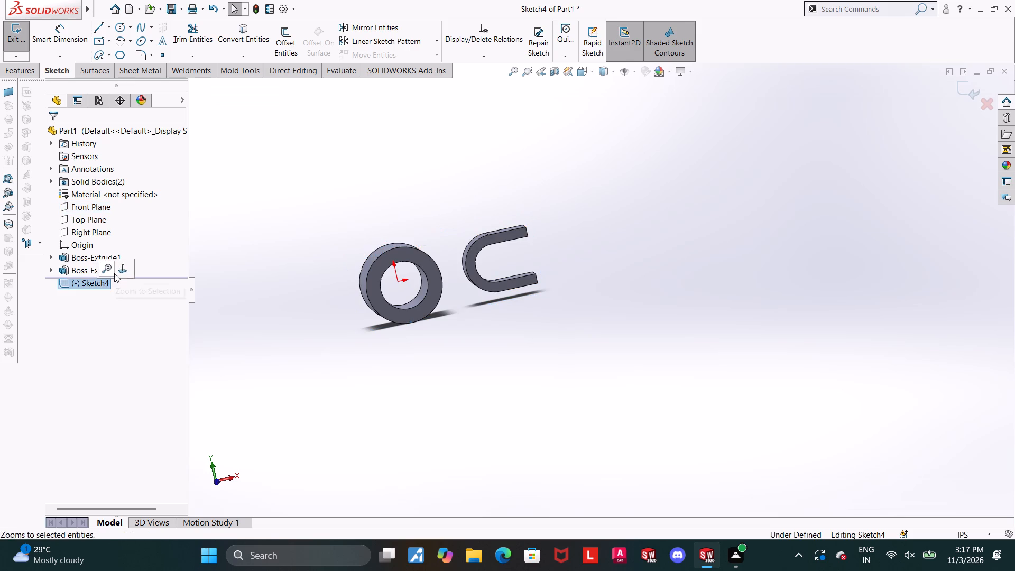
left_click(117, 271)
Sketch a line about 1.06 in down from the ring's left quadrant, one about 0.7 in left, and a downward semicircle about 0.31 in radius.
scroll(859, 361, "up", 7)
scroll(746, 379, "down", 2)
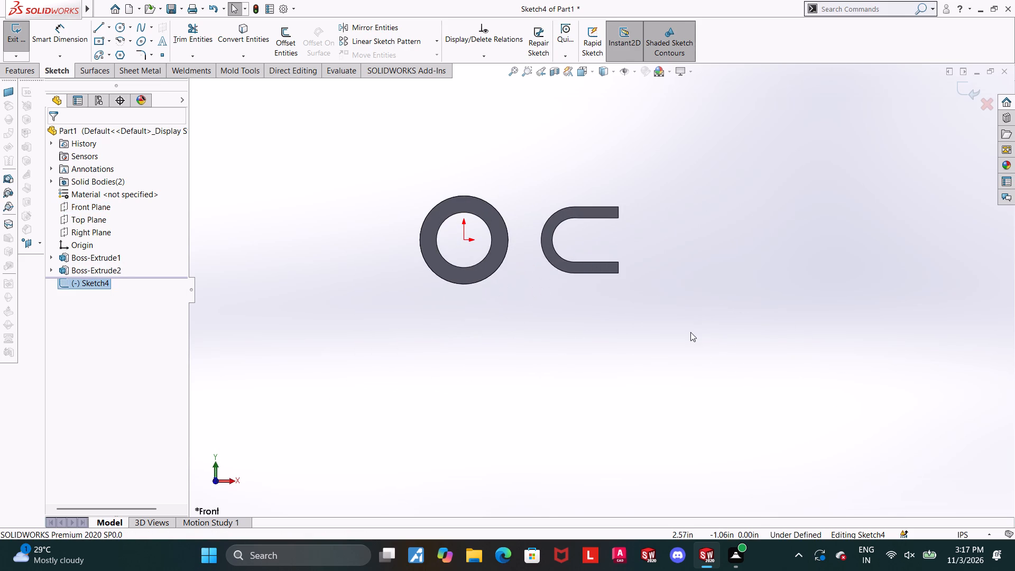
scroll(576, 263, "down", 1)
left_click(95, 28)
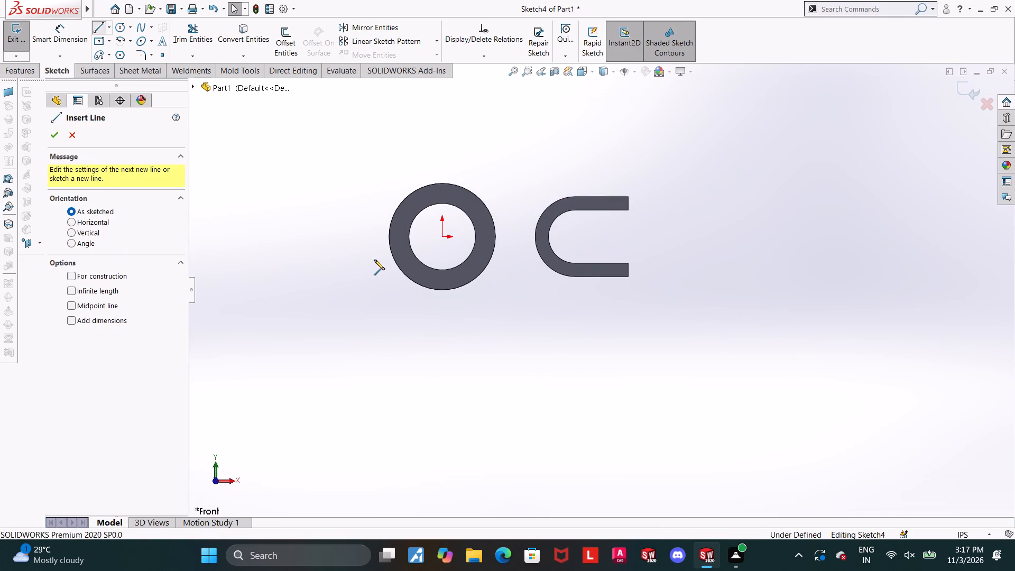
left_click(389, 237)
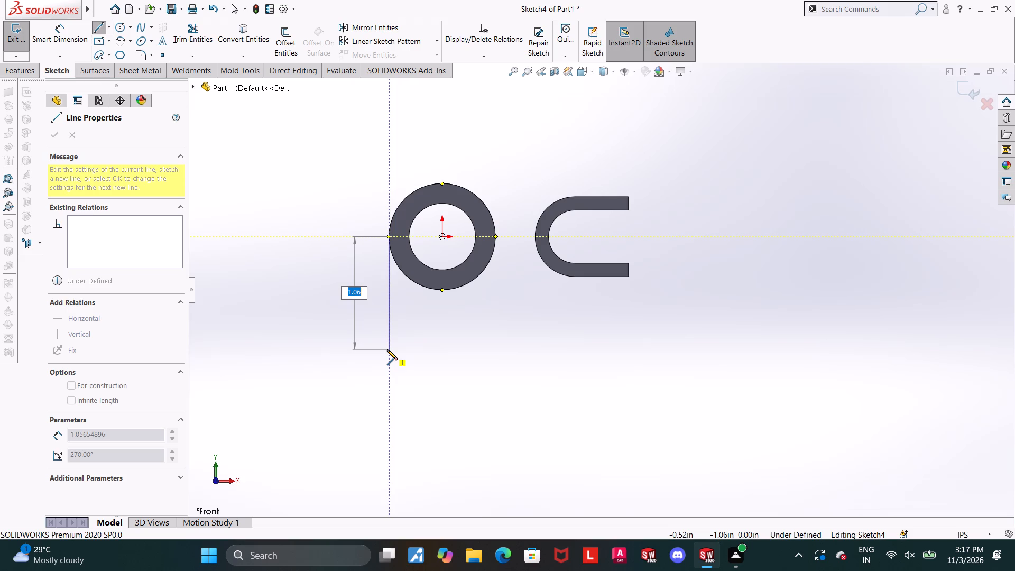
left_click(387, 349)
left_click(315, 351)
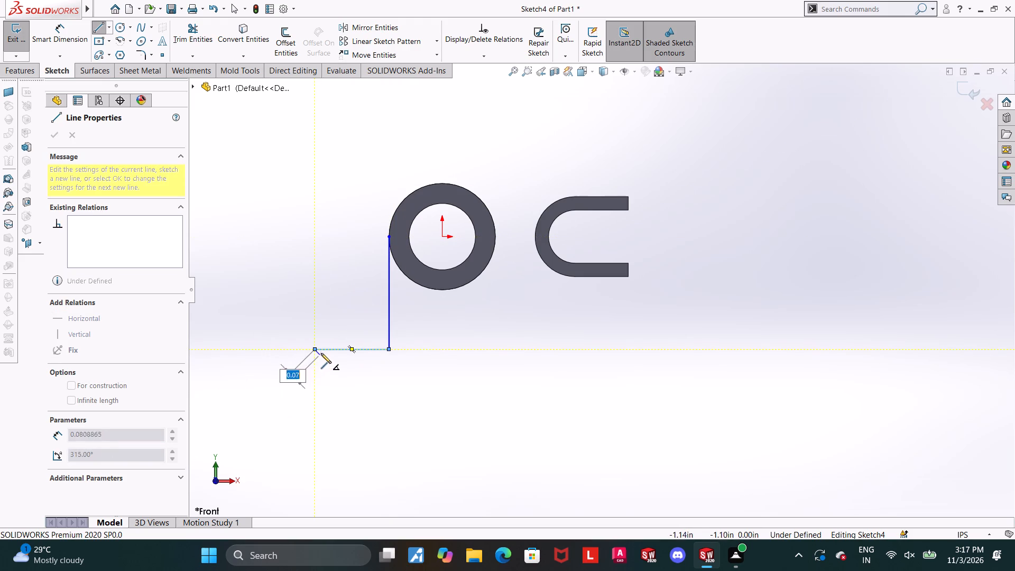
left_click(315, 416)
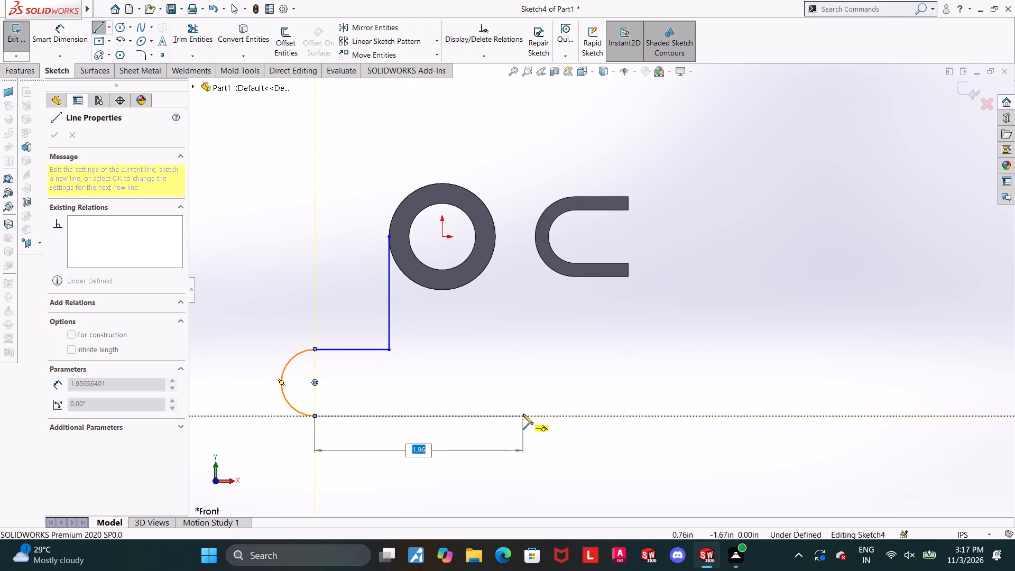
Continue the profile with lines about 2 in right and 1.3 in up, and a short horizontal one ending just below the fork's lower leg.
left_click(525, 413)
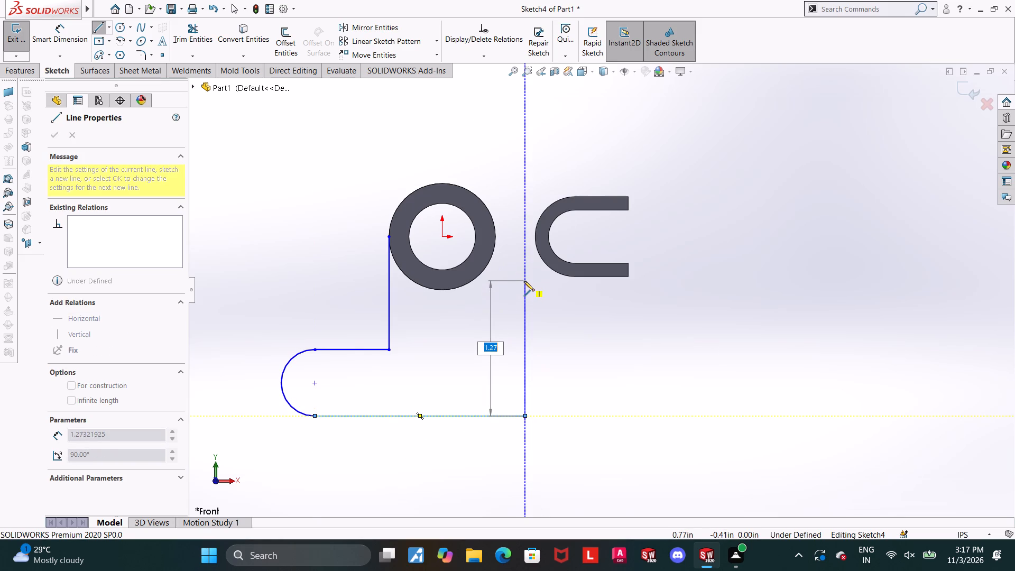
left_click(525, 279)
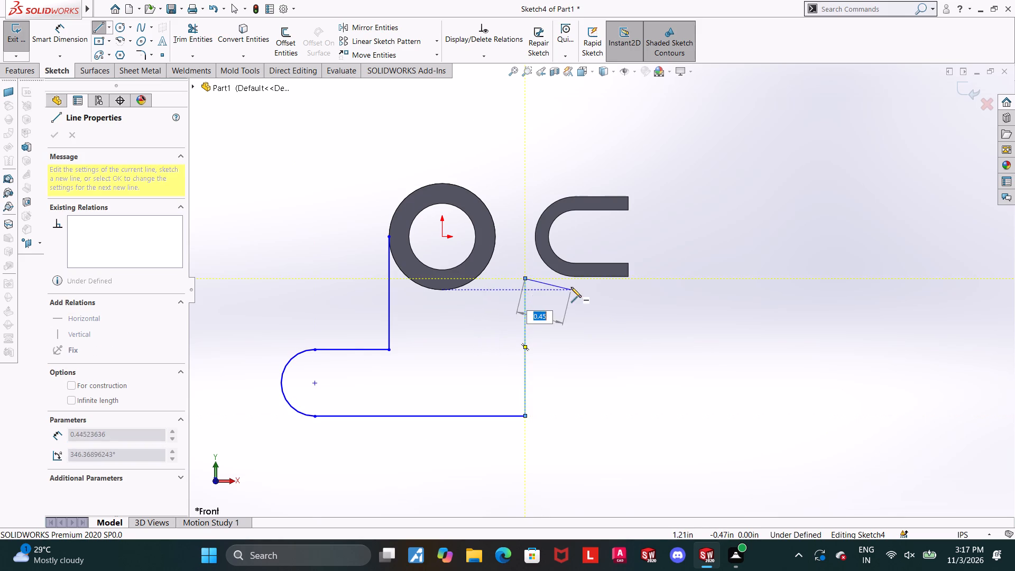
left_click(584, 280)
key("Escape")
Make the short horizontal line's free end coincident with the outer edge of the fork's lower leg.
scroll(588, 278, "down", 3)
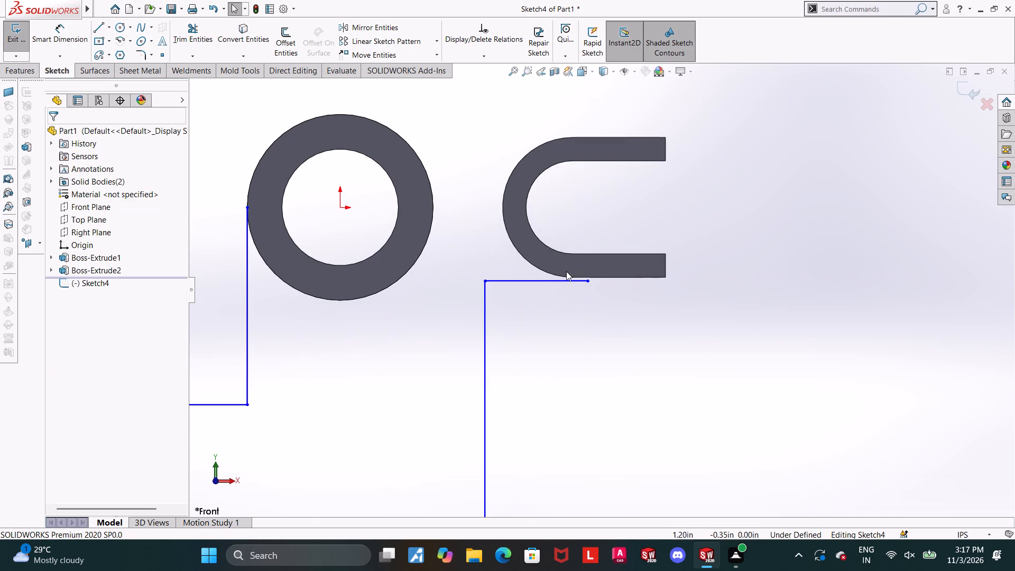
left_click(588, 277)
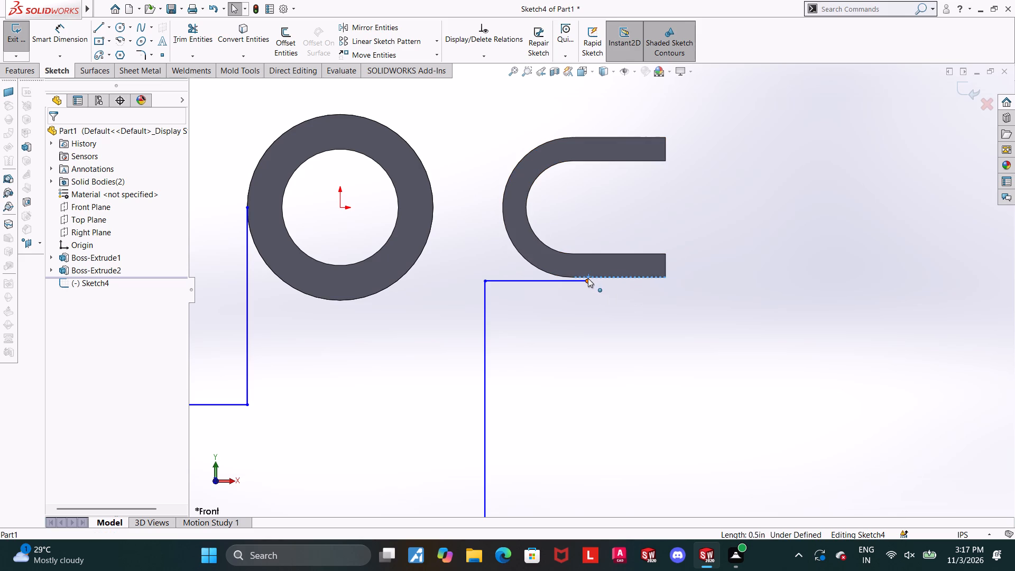
left_click(588, 278, "ctrl")
left_click(59, 332)
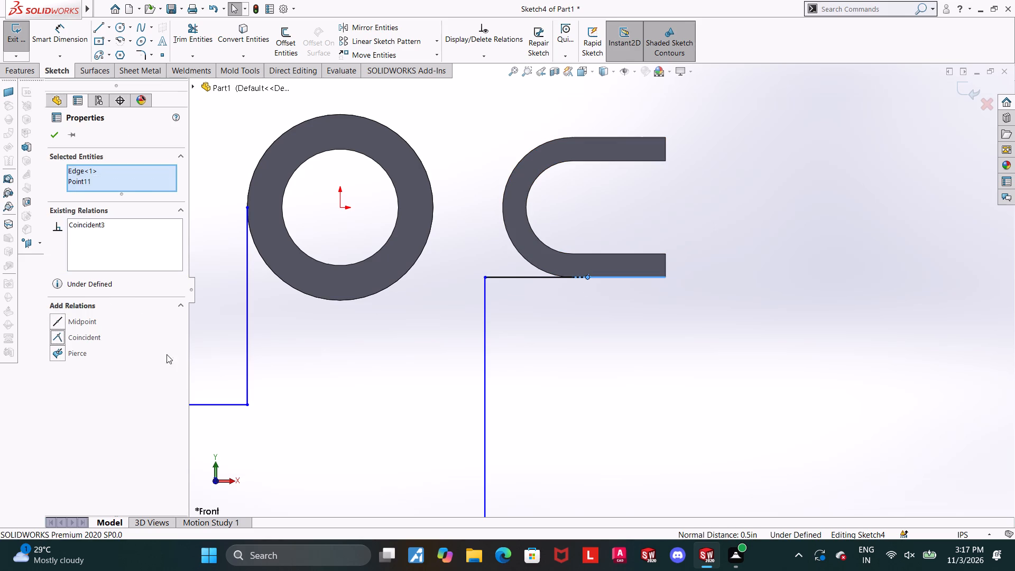
left_click(493, 352)
Apply a tangent relation between the short horizontal line and the fork's outer arc edge.
left_click_drag(589, 278, 565, 278)
left_click(577, 300)
left_click(531, 265)
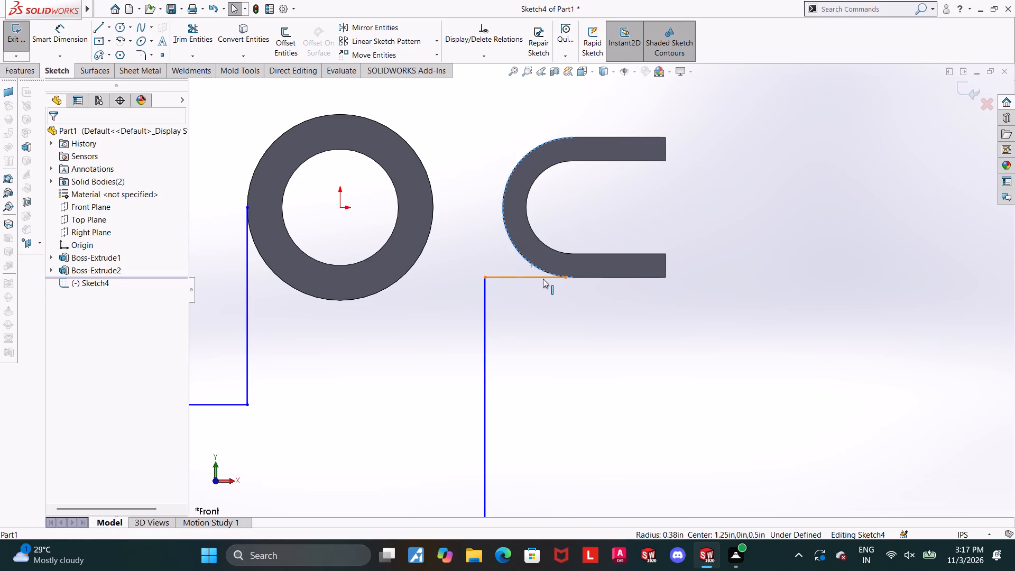
left_click(543, 279, "ctrl")
left_click(61, 317)
left_click(582, 408)
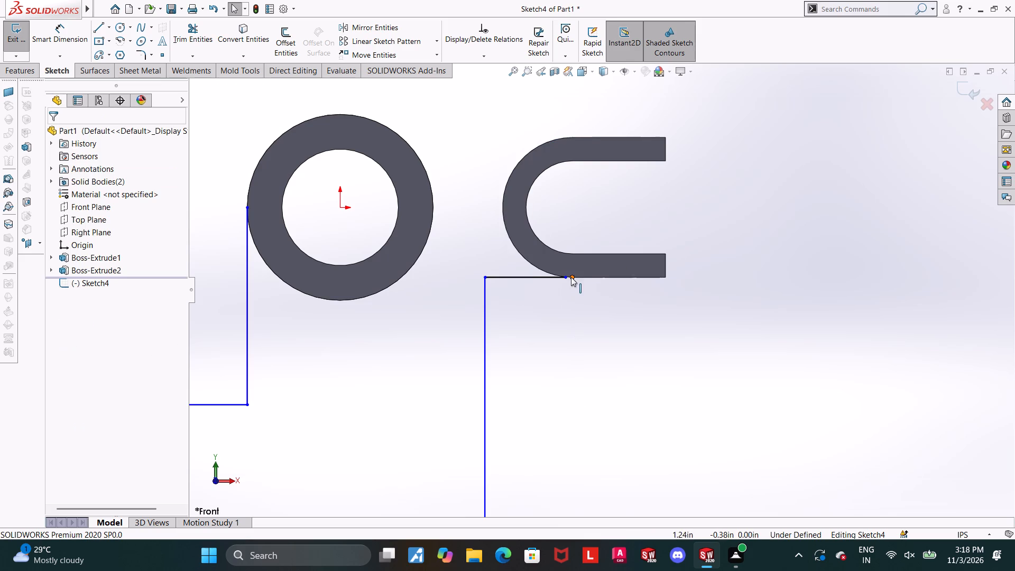
Make the short line's free endpoint coincident with the vertex where the fork's outer arc meets its lower leg.
left_click_drag(568, 275, 536, 281)
left_click(567, 300)
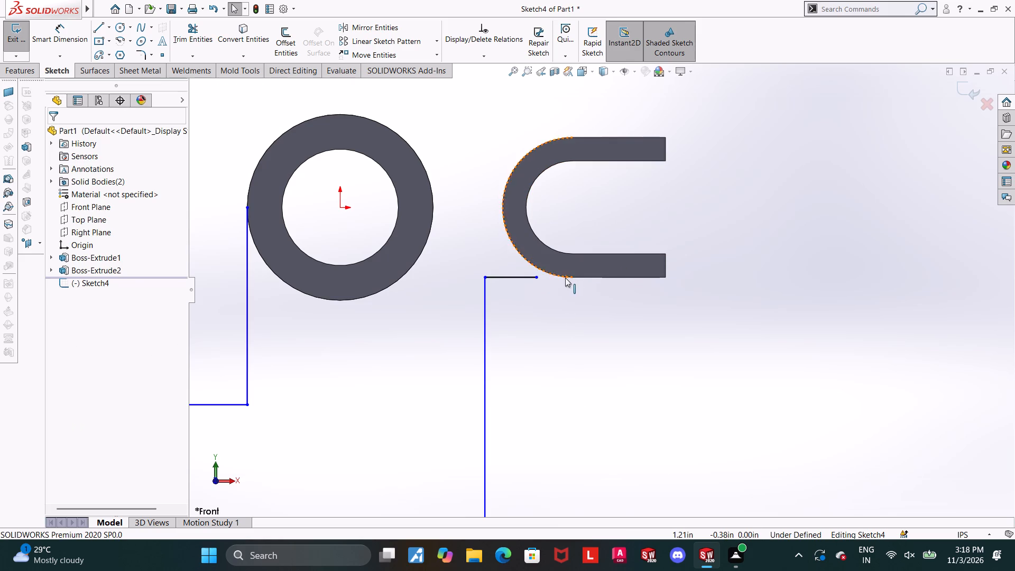
left_click(572, 277)
left_click(535, 275, "ctrl")
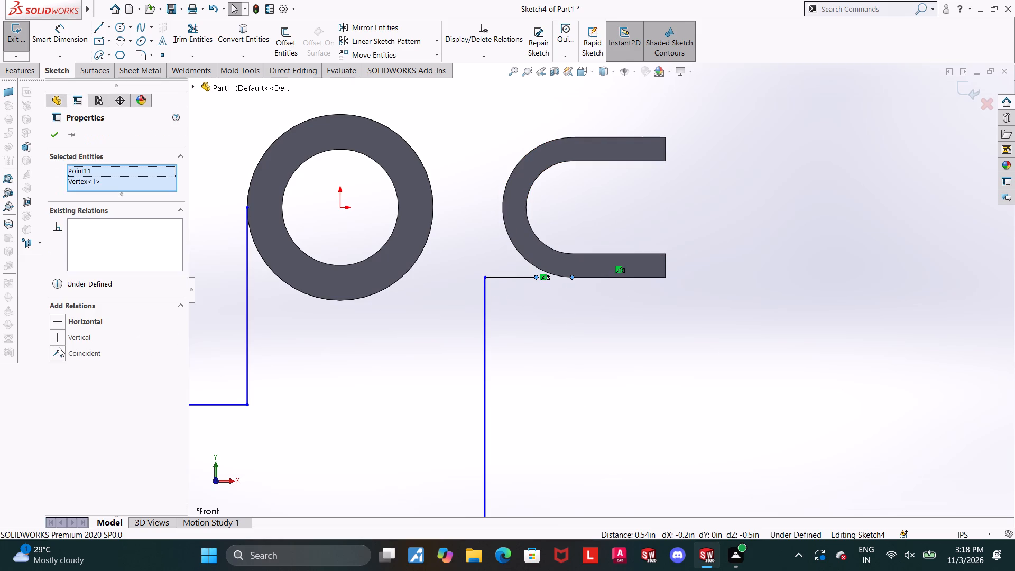
left_click(60, 353)
left_click(640, 402)
Move the profile's tall vertical line closer to the ring by shifting its upper corner.
scroll(578, 384, "up", 4)
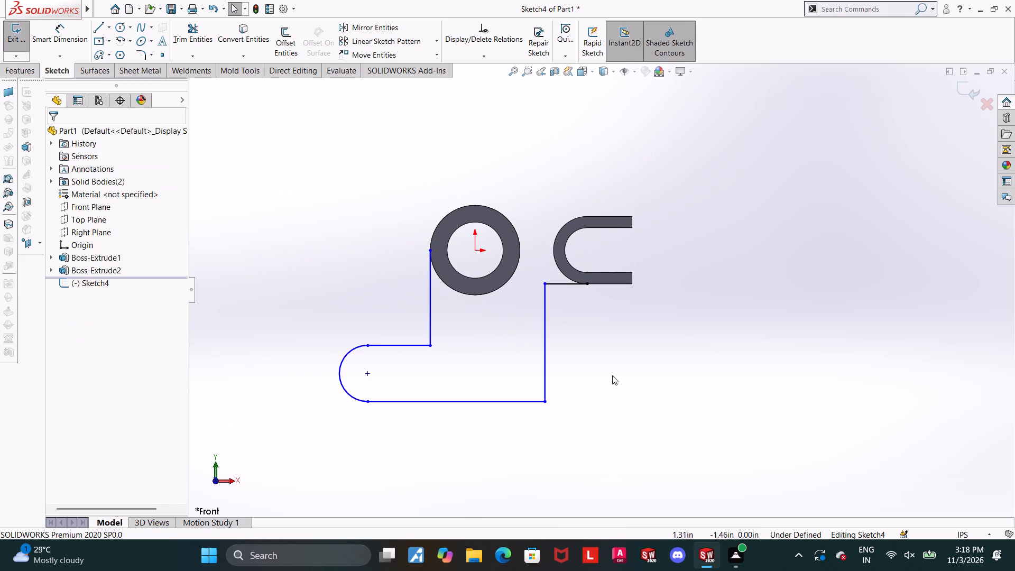
scroll(579, 330, "down", 1)
left_click_drag(538, 272, 519, 273)
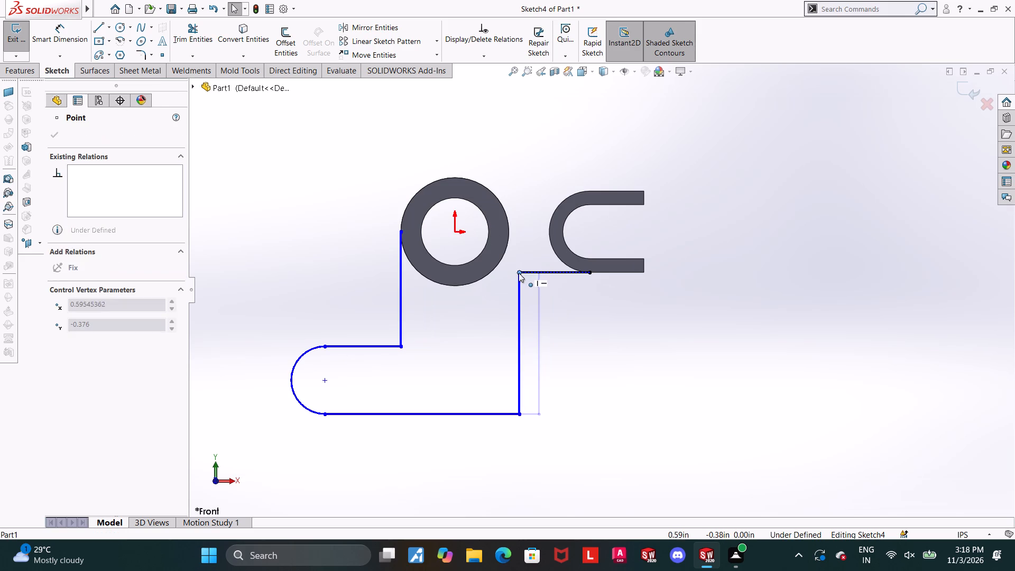
left_click_drag(519, 273, 513, 273)
left_click(576, 331)
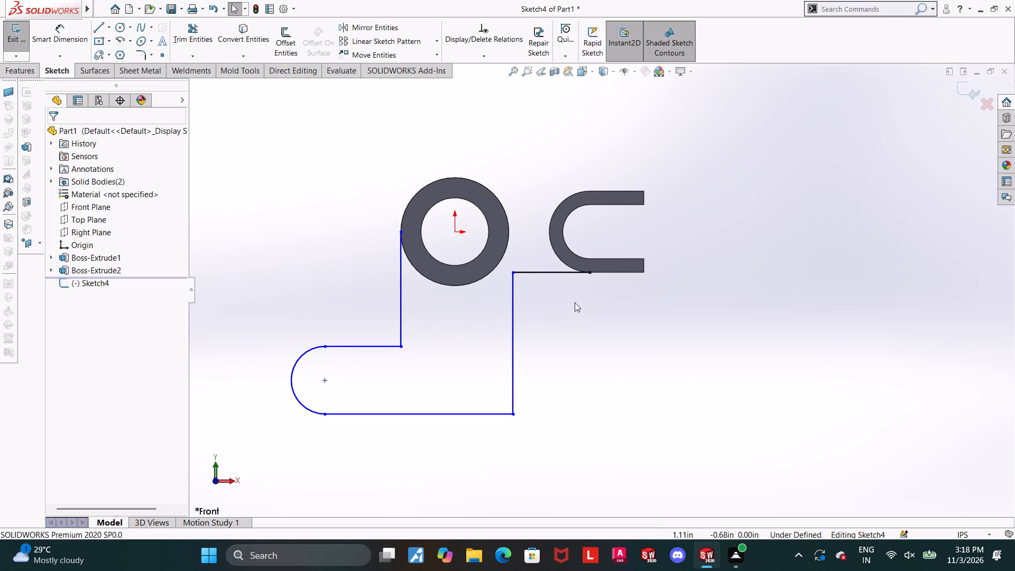
Sketch a horizontal line from the upper end of the fork's outer arc towards the ring, its free end coincident with the ring's outer edge.
left_click(100, 30)
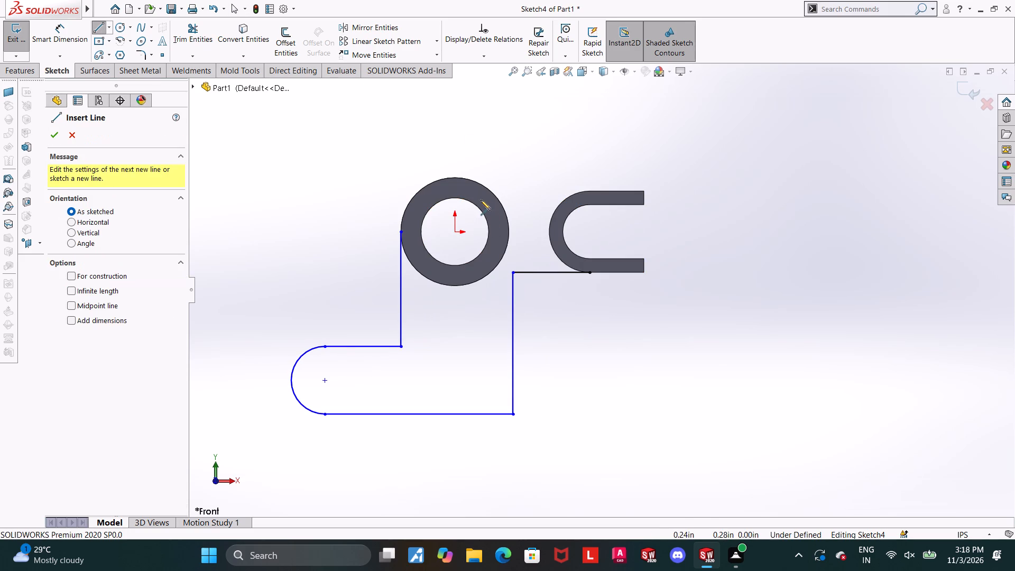
left_click(592, 190)
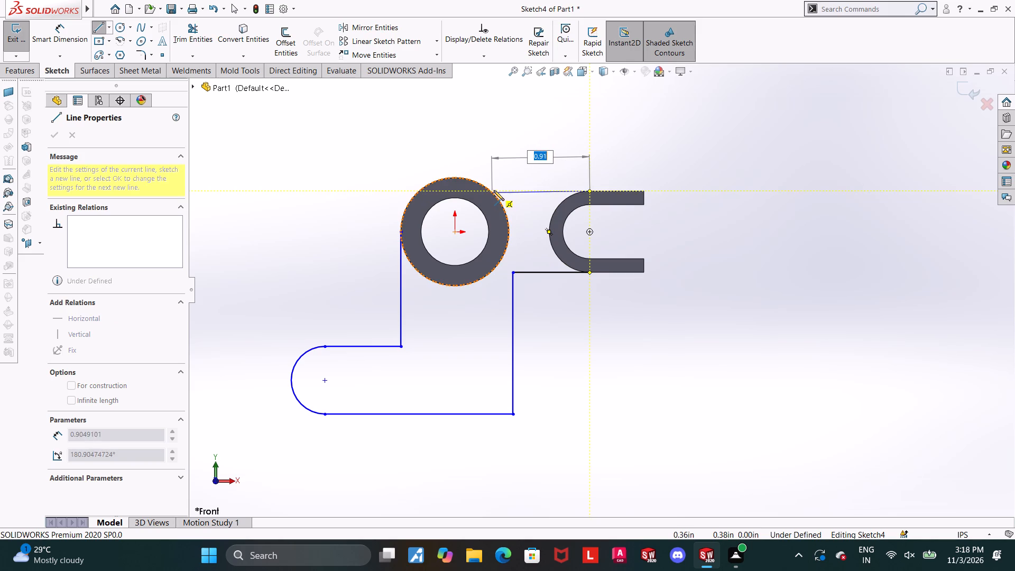
left_click(501, 189)
key("Escape")
left_click(500, 199)
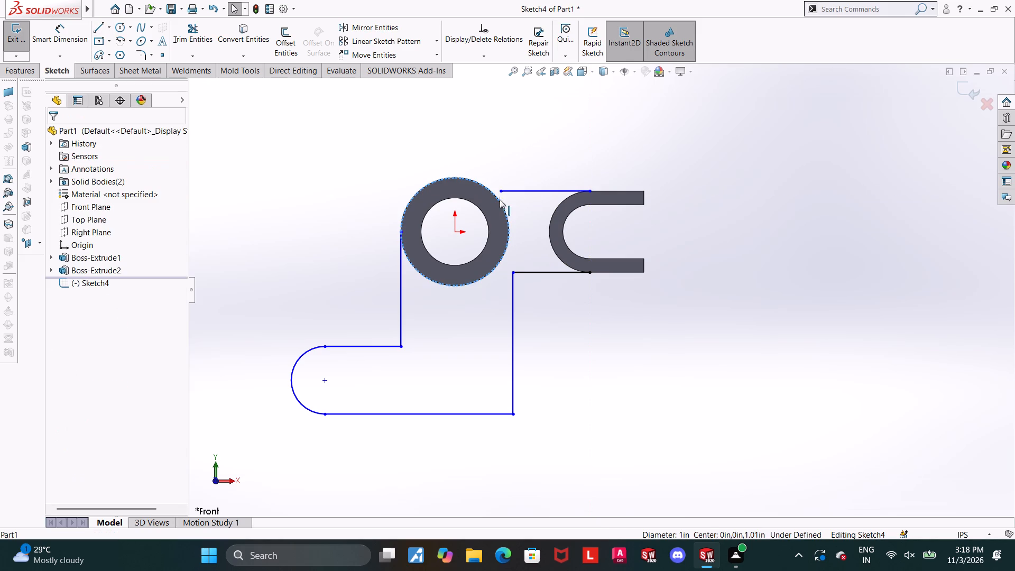
left_click(500, 193, "ctrl")
left_click(53, 338)
left_click(636, 366)
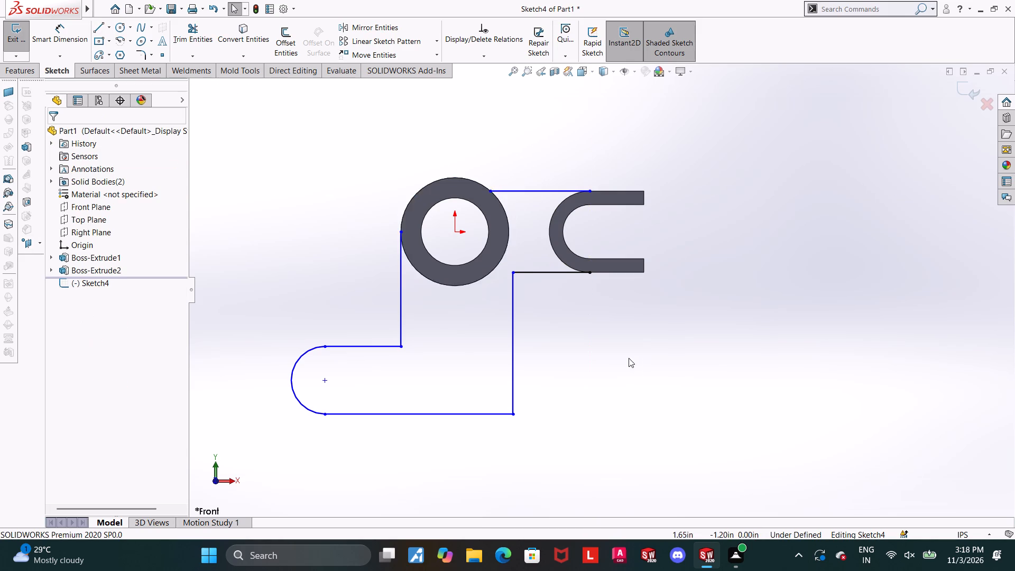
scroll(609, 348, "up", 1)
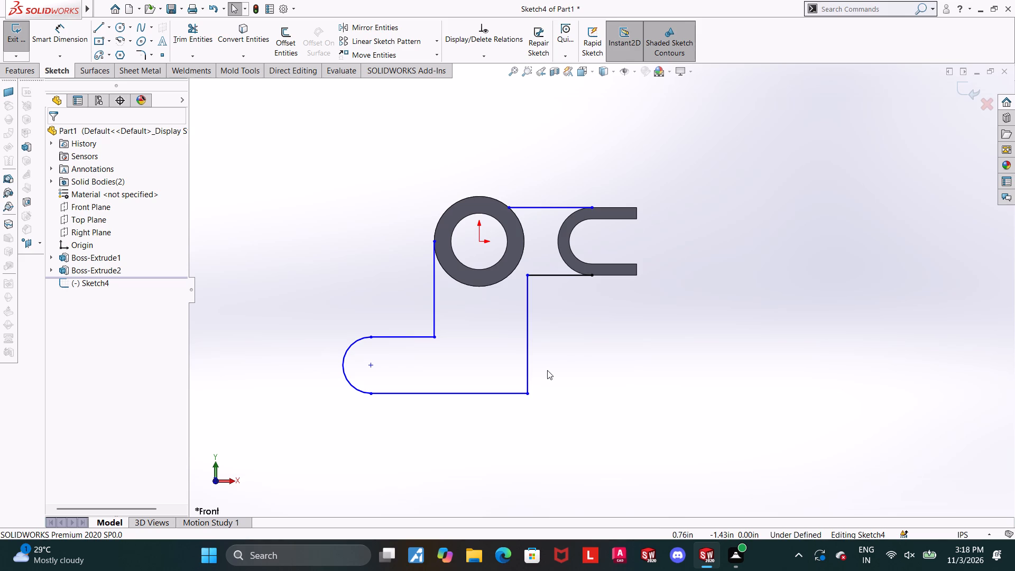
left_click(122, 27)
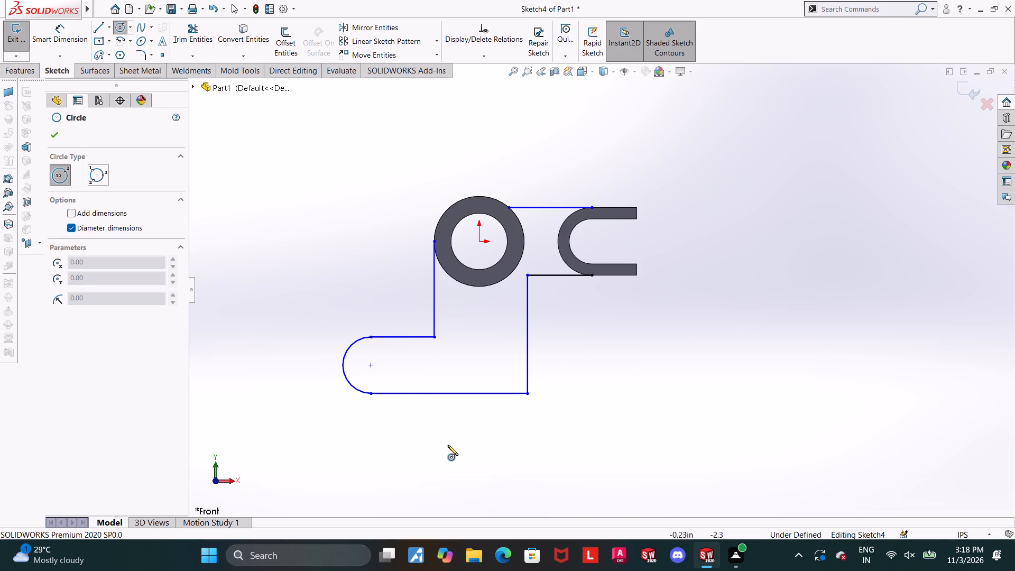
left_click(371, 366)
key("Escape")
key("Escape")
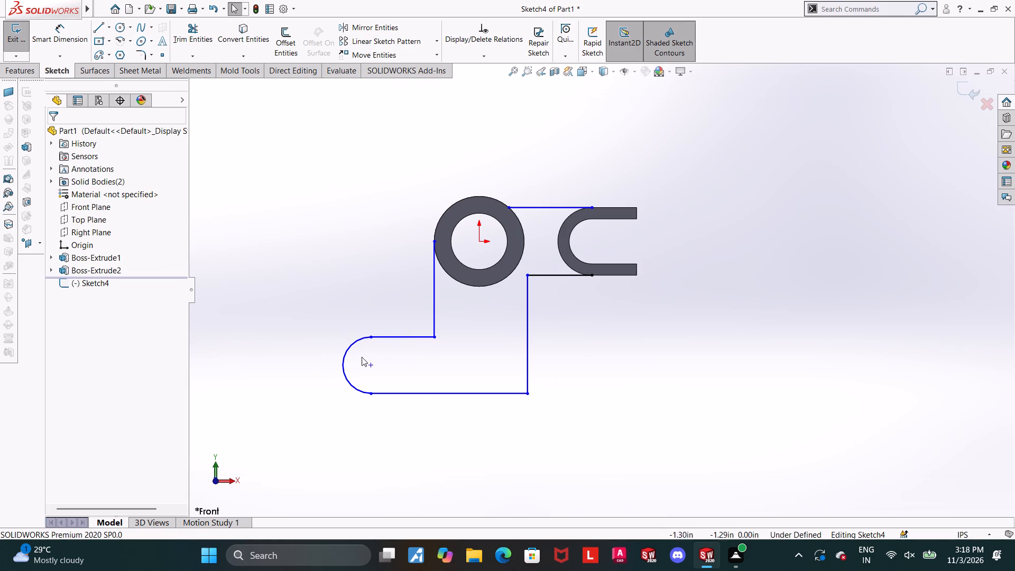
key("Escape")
Sketch a circle concentric with the profile's semicircular end, slightly smaller than the arc.
left_click(119, 27)
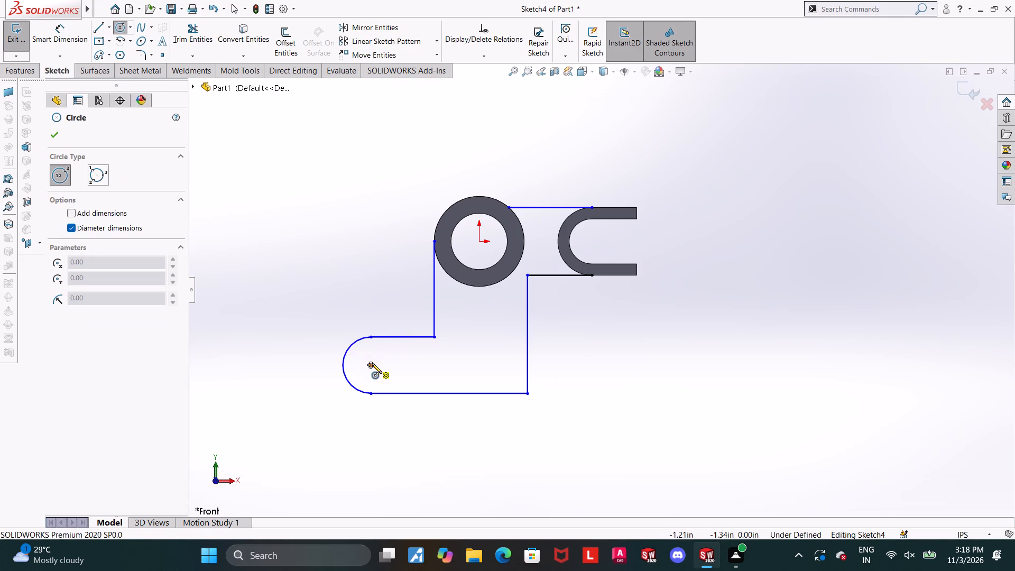
left_click(372, 363)
left_click(392, 363)
key("Escape")
key("Escape")
key("Escape")
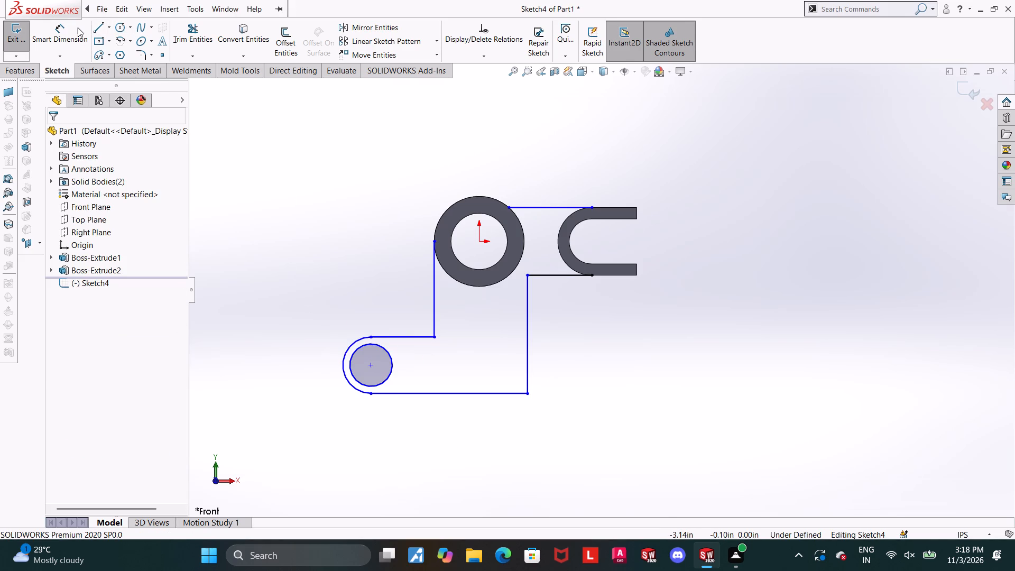
Dimension the radius of the profile's semicircular end as 0.313 in.
left_click(78, 27)
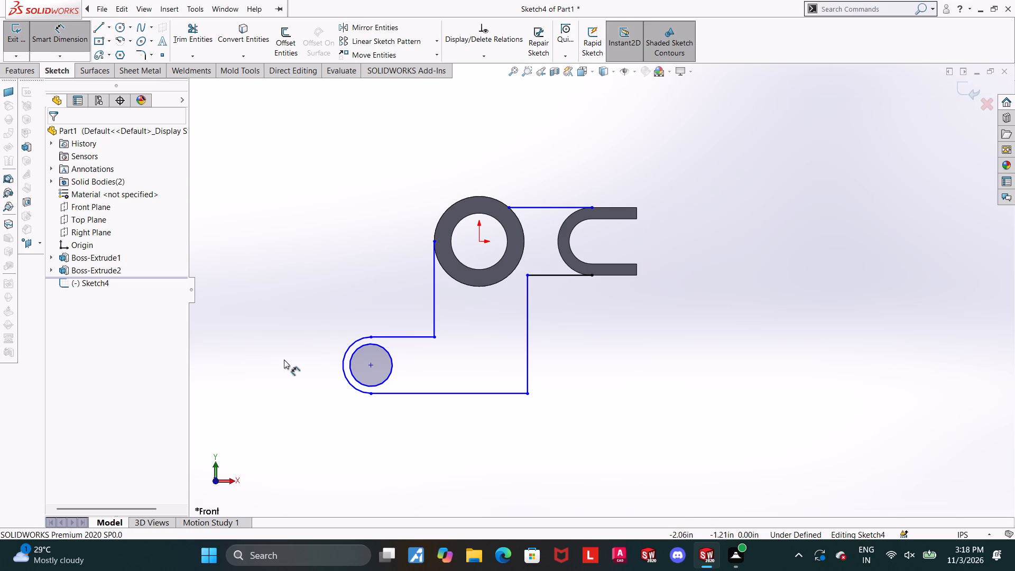
left_click(354, 342)
left_click(318, 312)
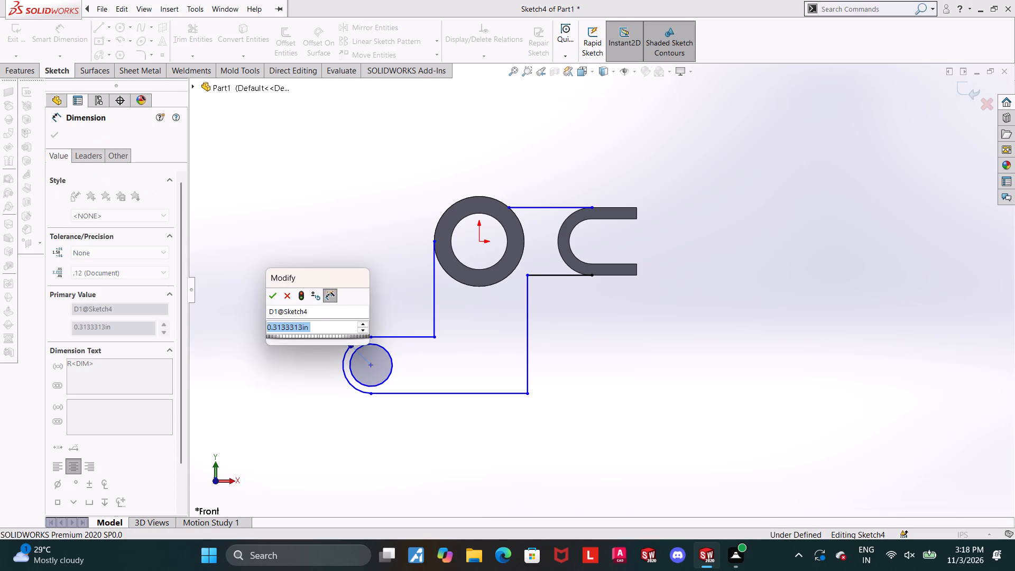
type("0.")
type("313")
key("Return")
key("Escape")
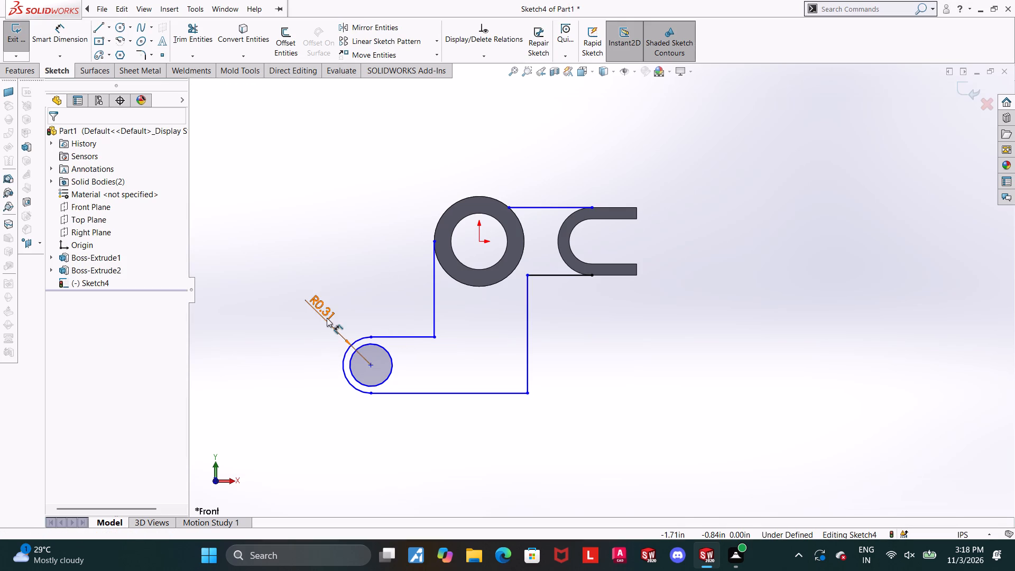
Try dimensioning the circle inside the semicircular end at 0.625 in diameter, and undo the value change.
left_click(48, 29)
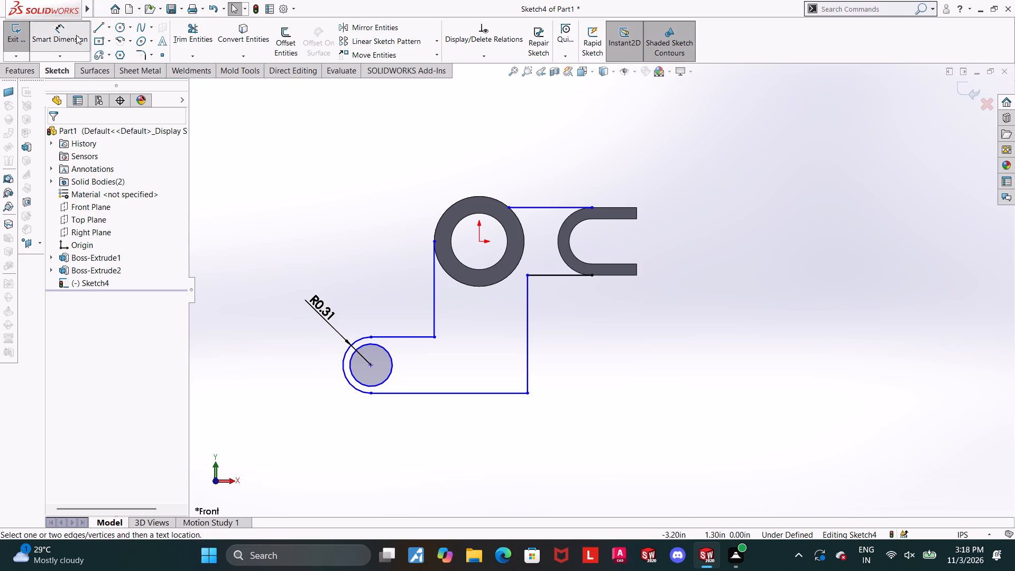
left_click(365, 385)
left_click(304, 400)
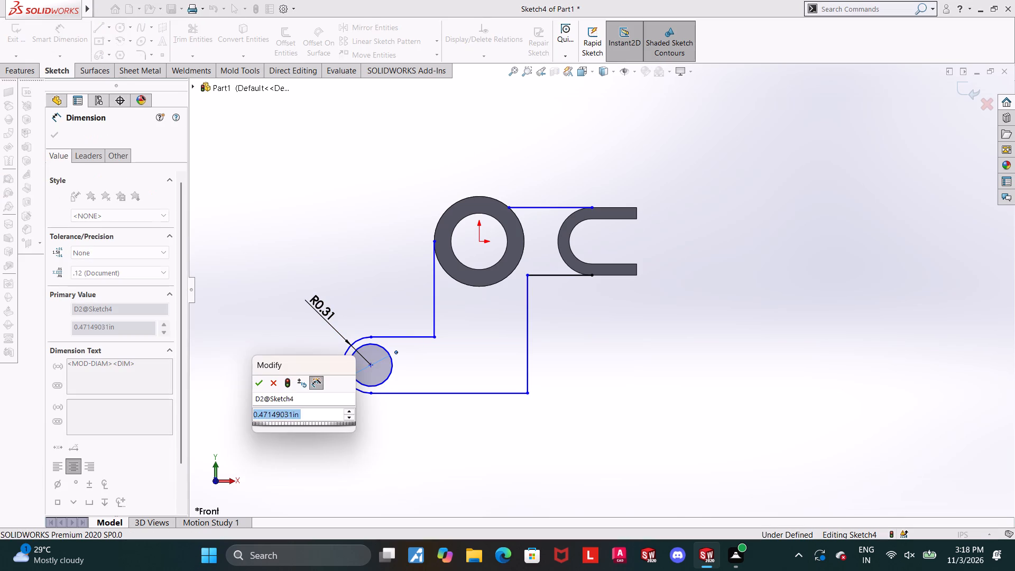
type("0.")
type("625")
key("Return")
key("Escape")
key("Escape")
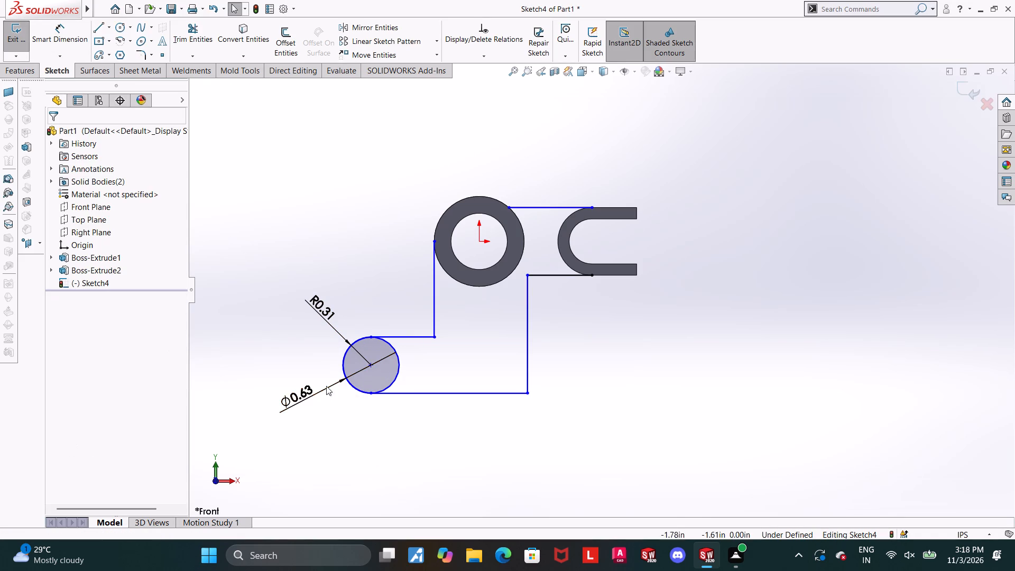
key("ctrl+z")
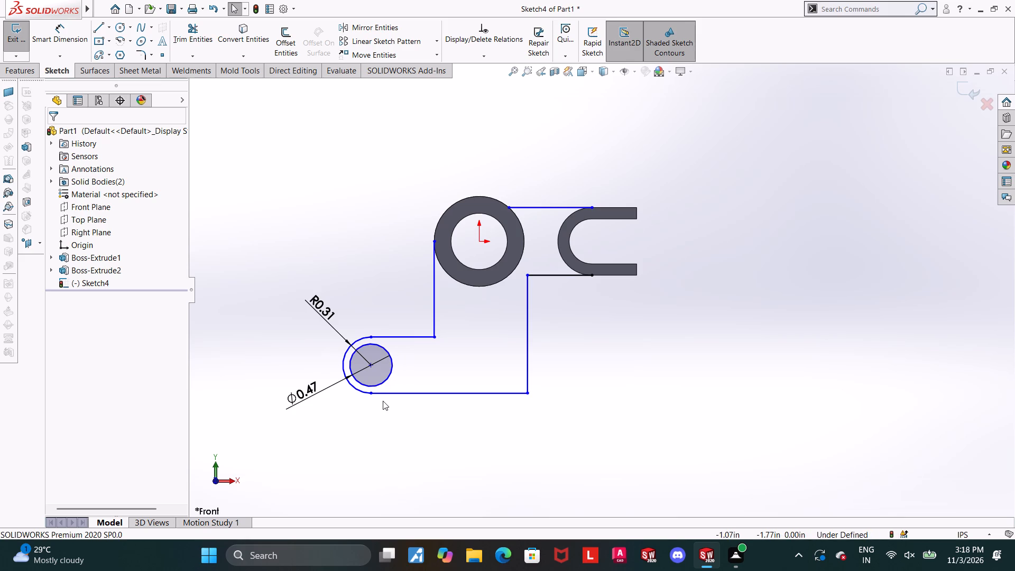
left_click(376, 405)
Set the radius of the profile's semicircular end to 0.625/2 in.
double_click(325, 311)
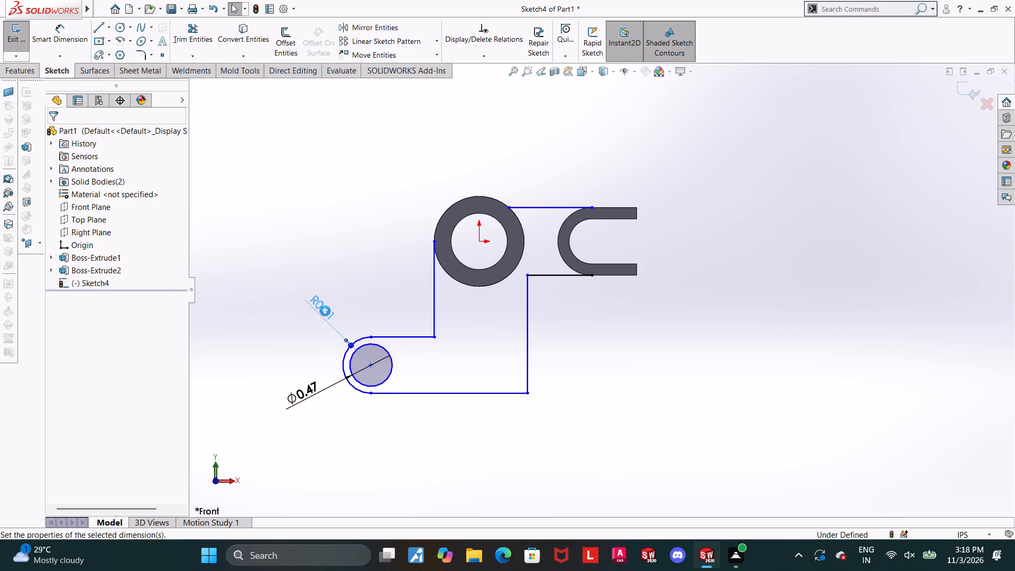
type("0.")
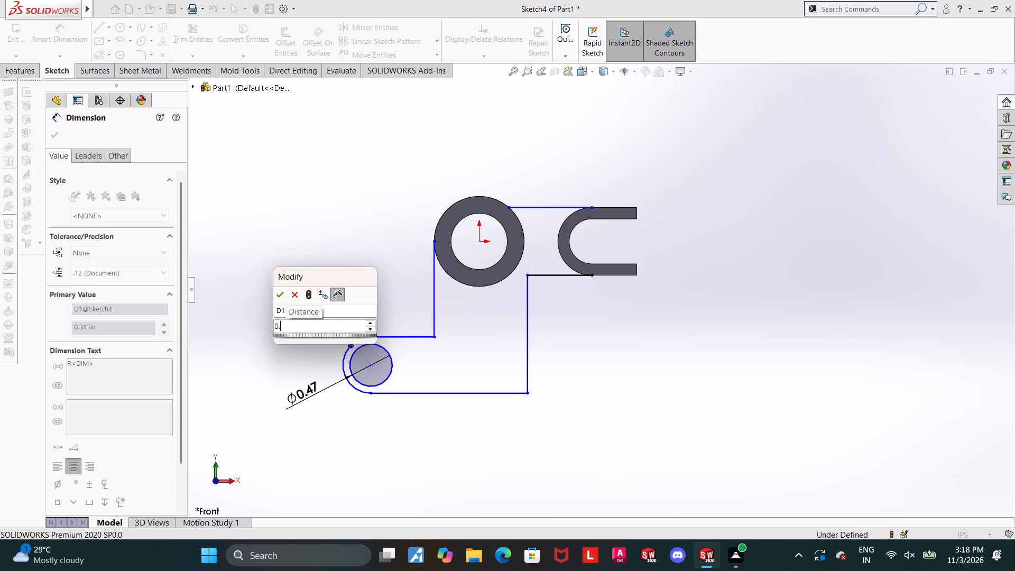
type("625")
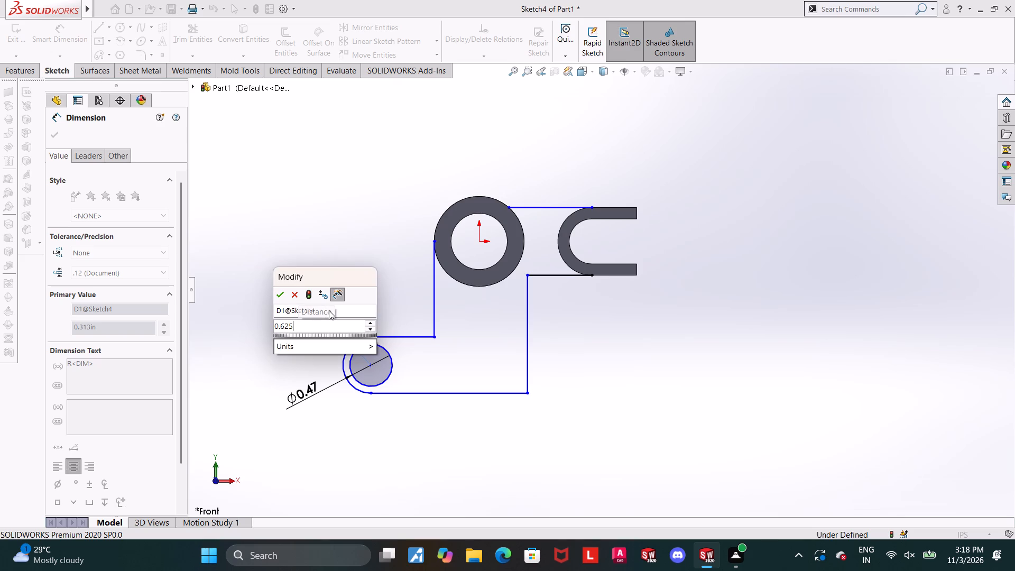
type("/2")
key("Return")
key("Escape")
left_click(495, 228)
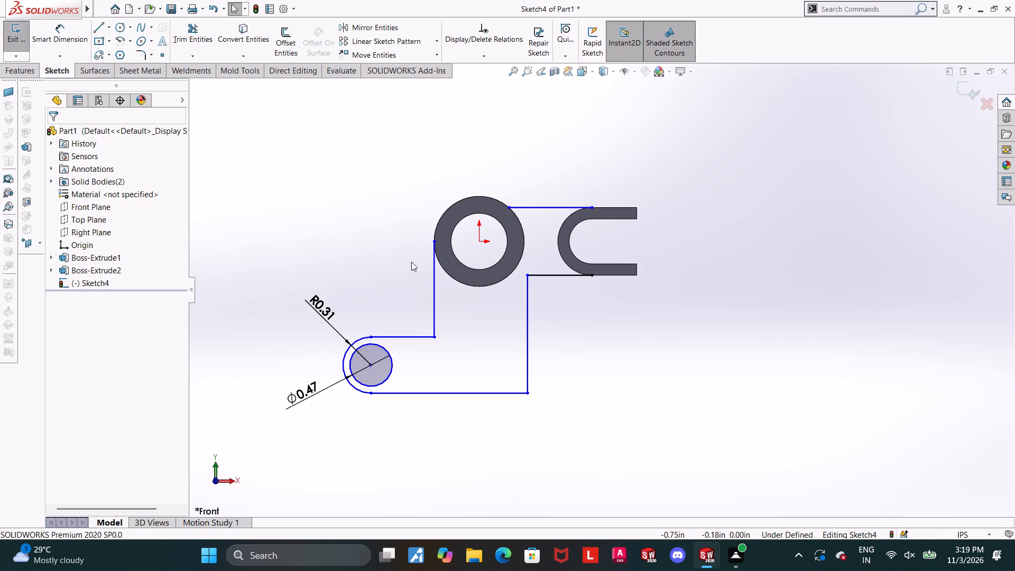
left_click(408, 279)
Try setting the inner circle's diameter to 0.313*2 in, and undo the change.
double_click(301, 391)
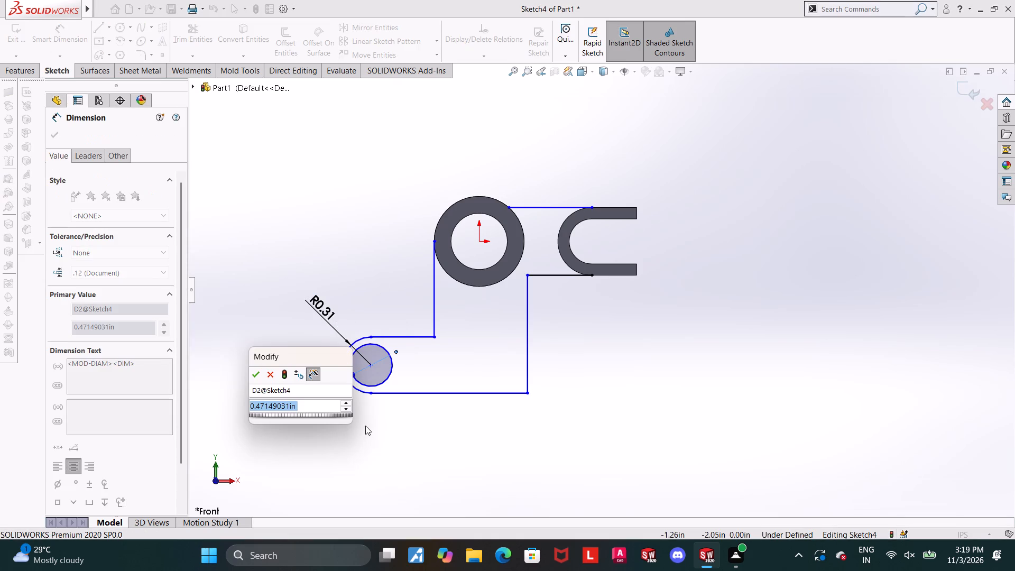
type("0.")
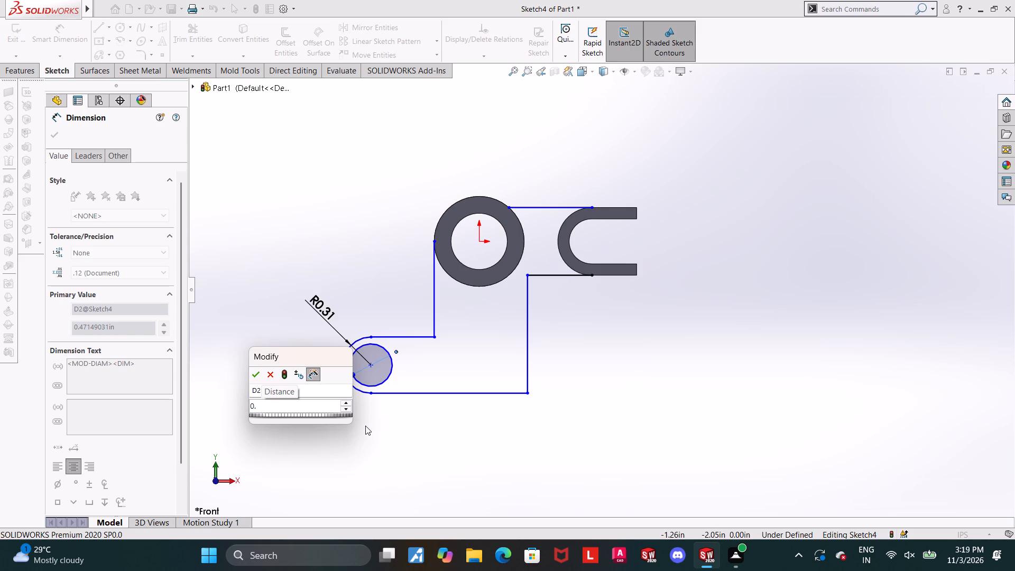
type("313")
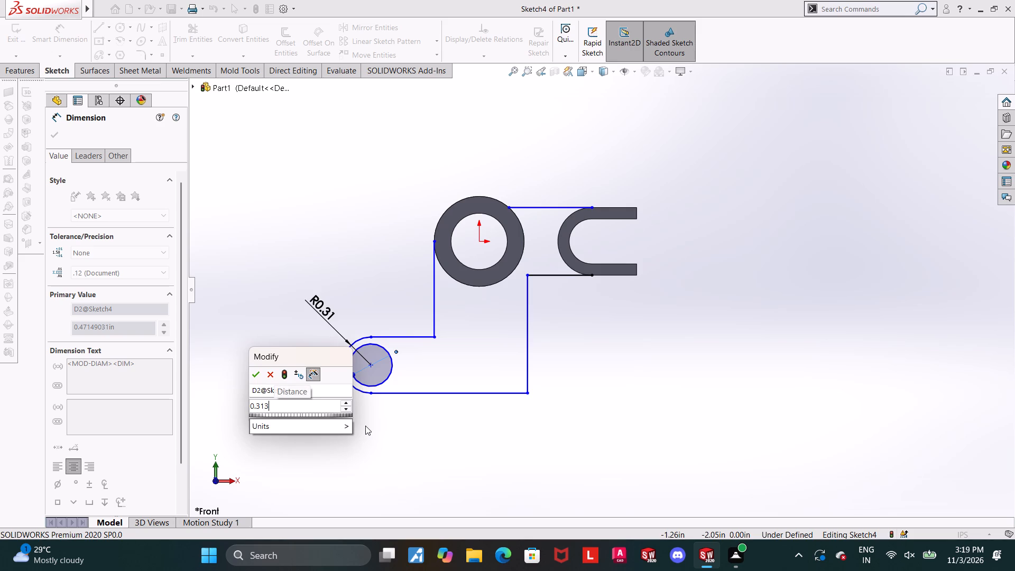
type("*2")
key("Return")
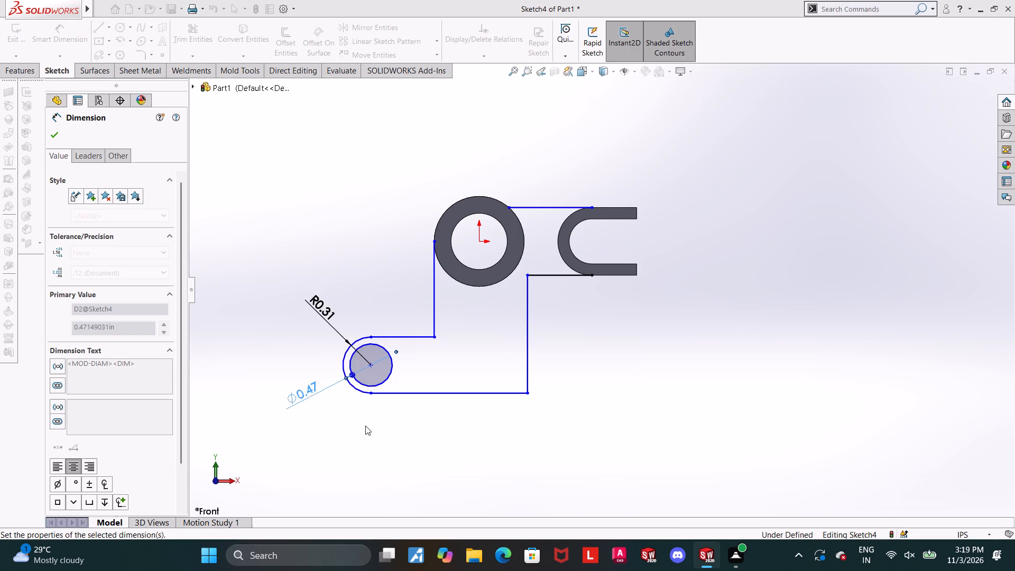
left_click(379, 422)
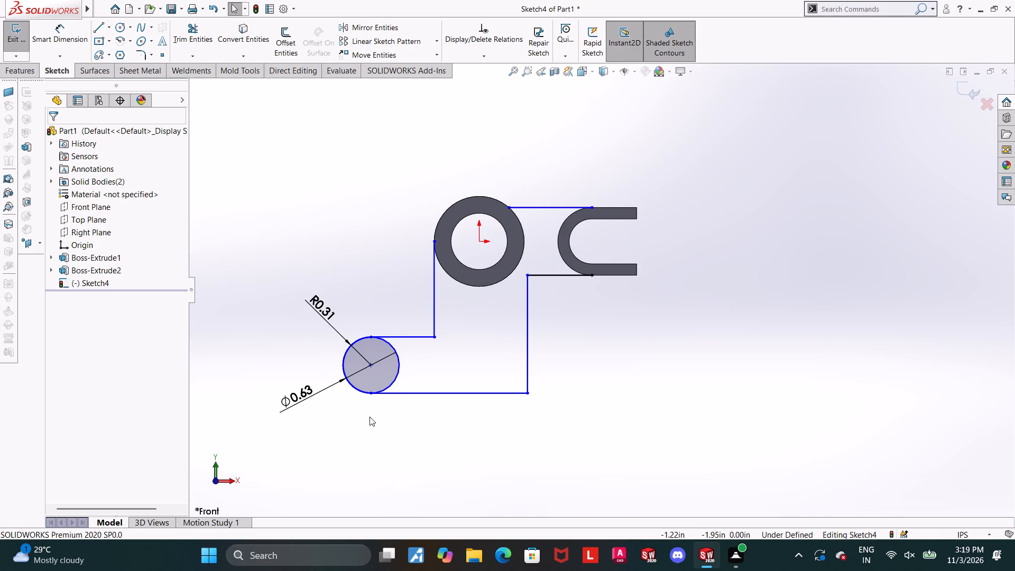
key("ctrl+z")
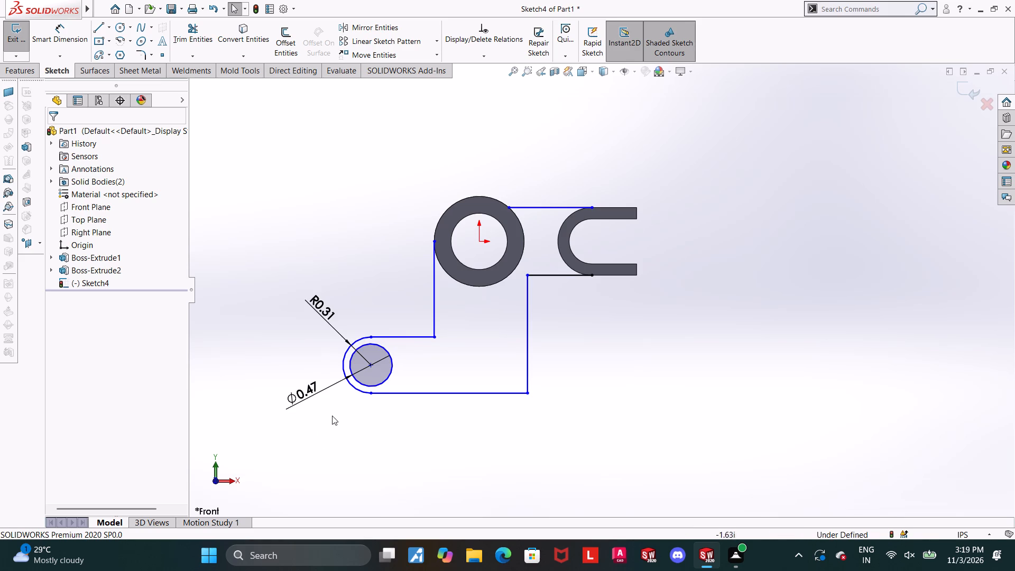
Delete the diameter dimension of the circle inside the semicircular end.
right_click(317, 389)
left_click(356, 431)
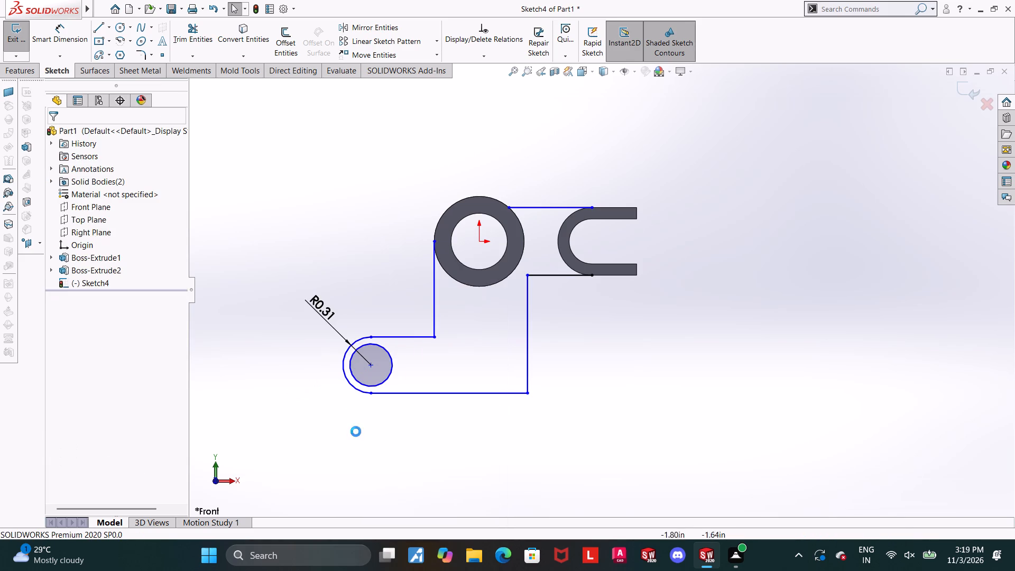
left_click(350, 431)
Dimension the circle inside the semicircular end at its drawn size and display the dimension as a radius.
left_click(68, 29)
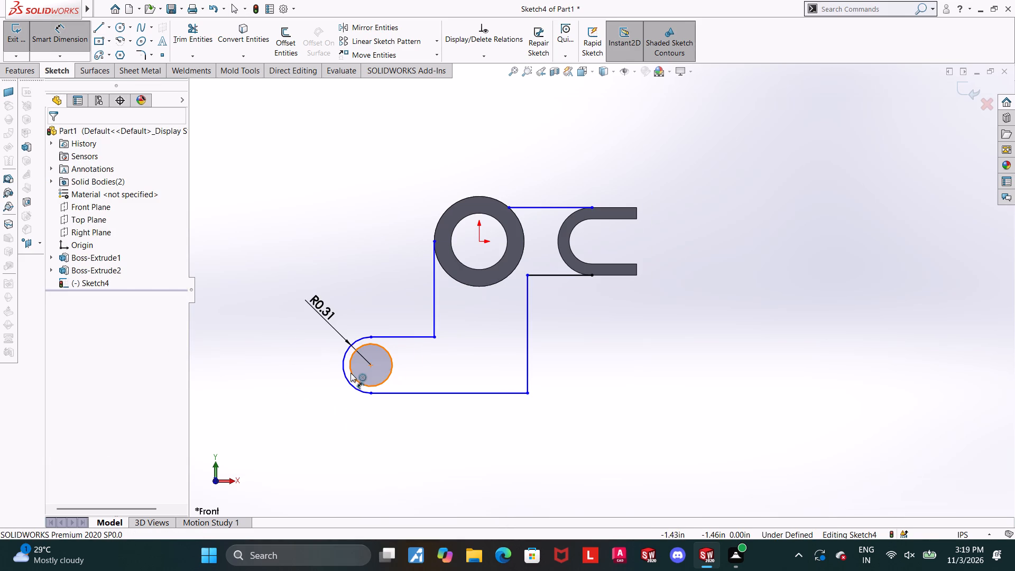
left_click(352, 374)
left_click(301, 384)
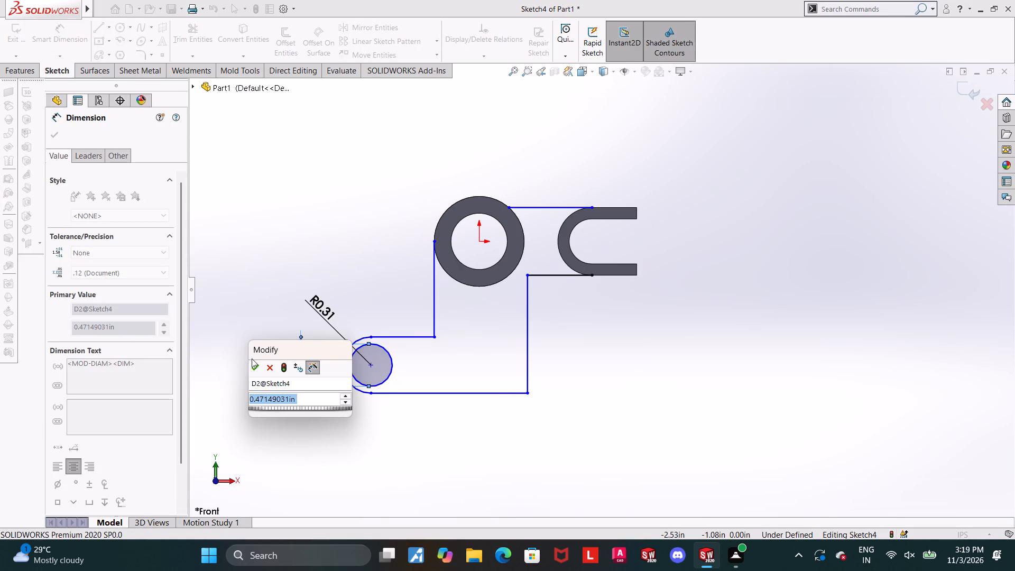
left_click(255, 363)
left_click(96, 159)
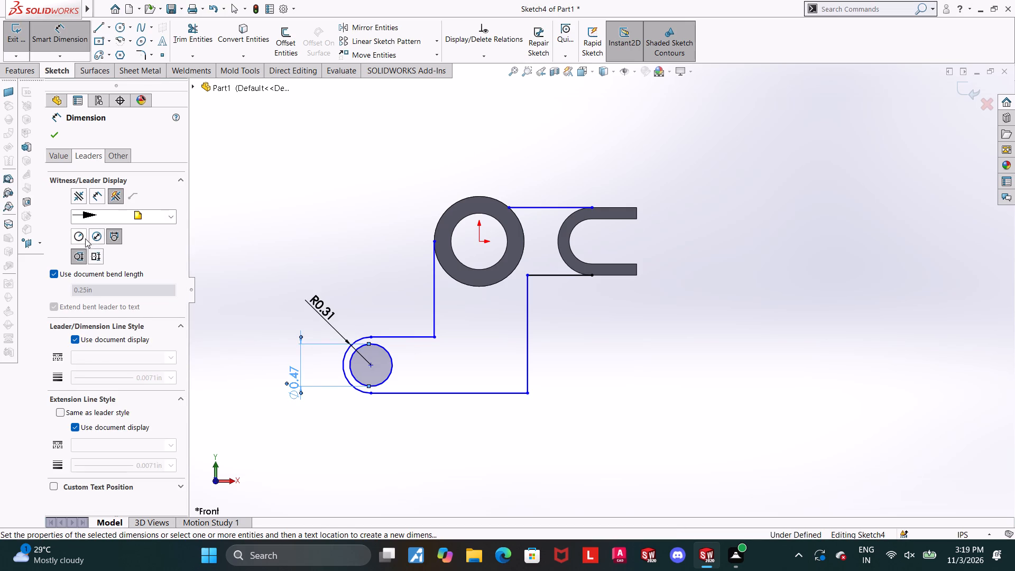
left_click(81, 236)
left_click(59, 132)
left_click_drag(213, 467, 232, 466)
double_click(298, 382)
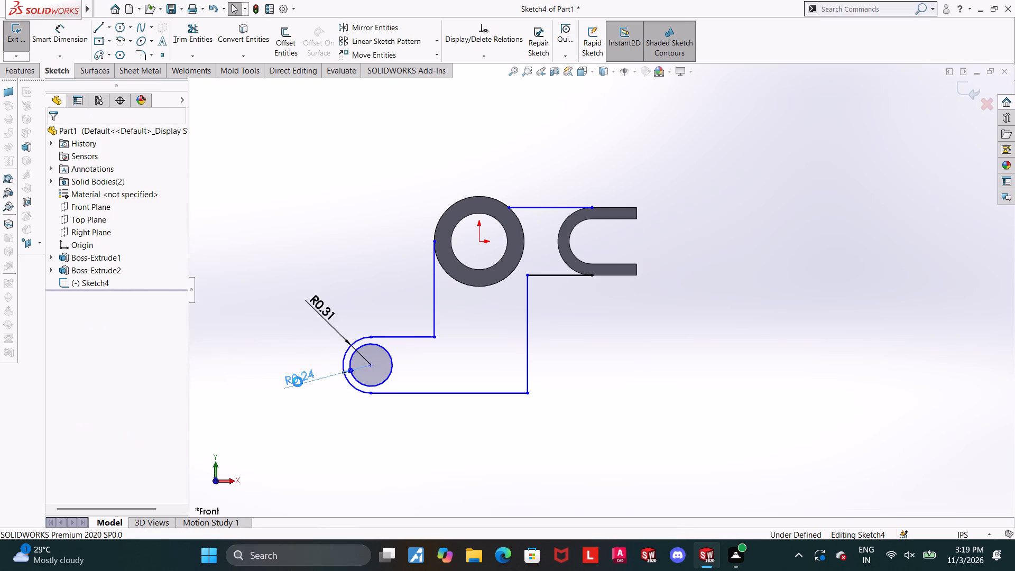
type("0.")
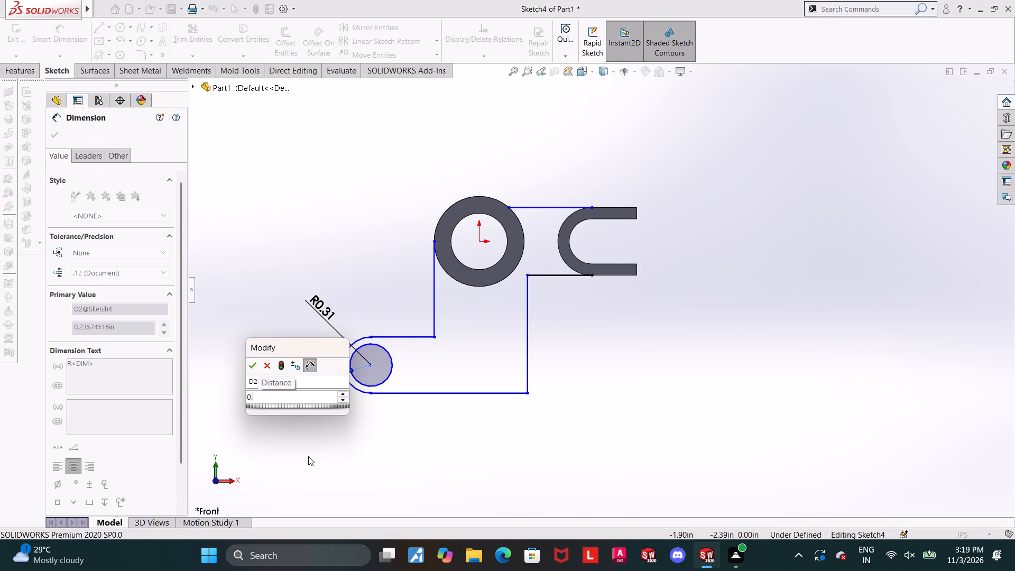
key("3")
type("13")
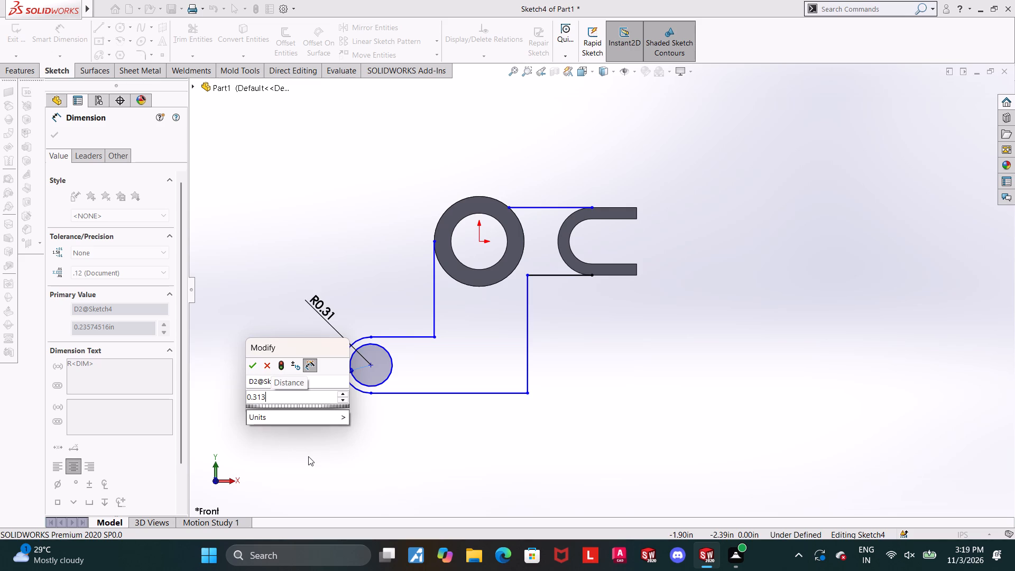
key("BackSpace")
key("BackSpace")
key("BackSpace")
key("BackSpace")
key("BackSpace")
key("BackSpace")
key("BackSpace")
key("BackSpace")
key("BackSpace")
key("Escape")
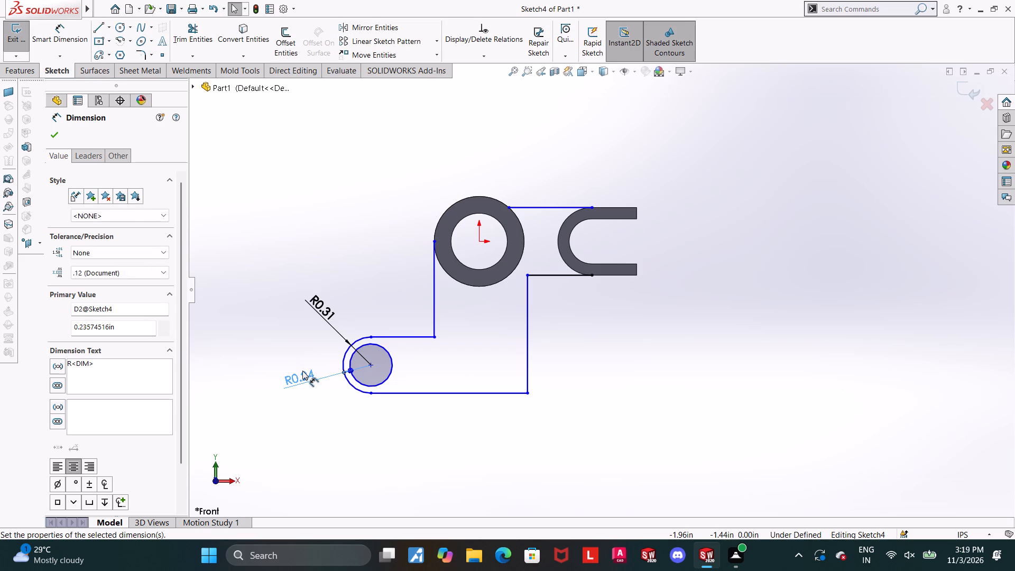
Change the inner circle's dimension display to a diameter.
double_click(302, 371)
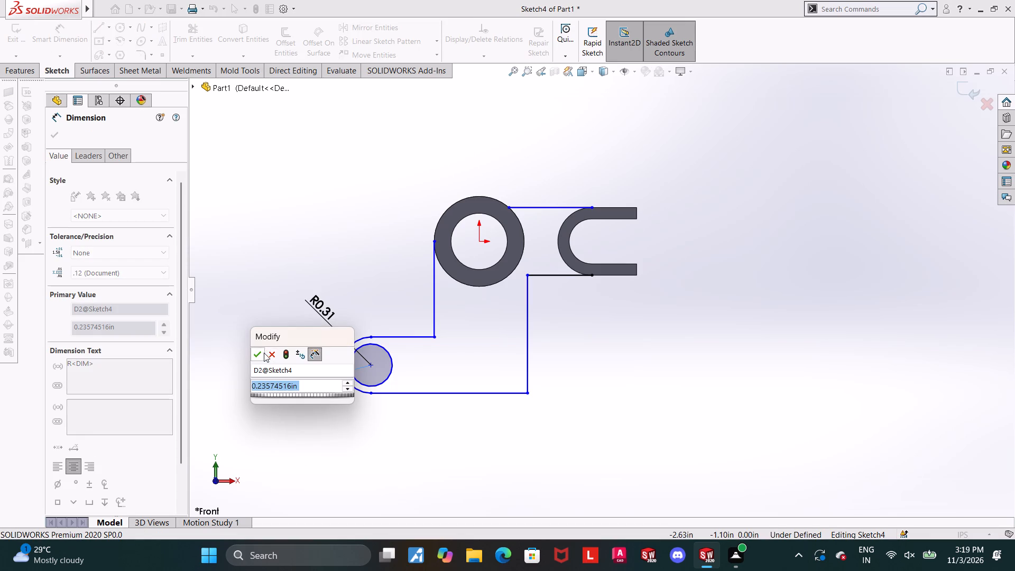
left_click(262, 353)
double_click(82, 163)
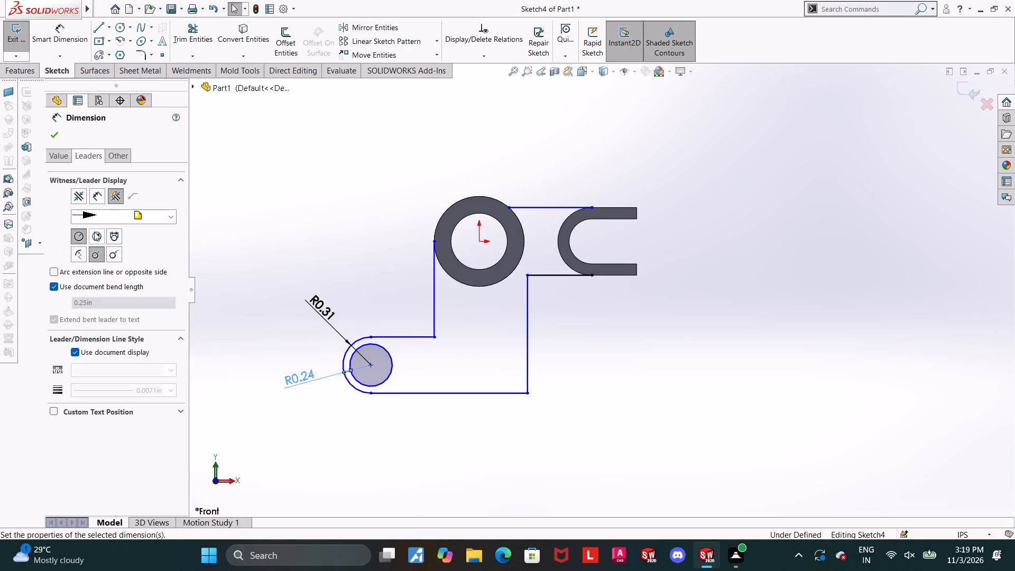
left_click(95, 232)
left_click(49, 127)
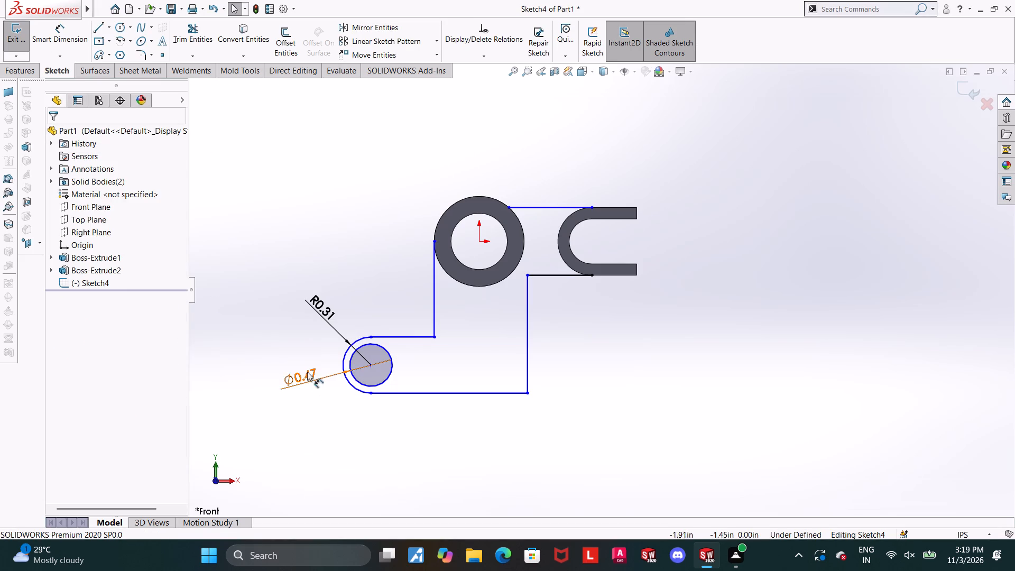
Set the inner circle's diameter to 0.375 in.
double_click(307, 372)
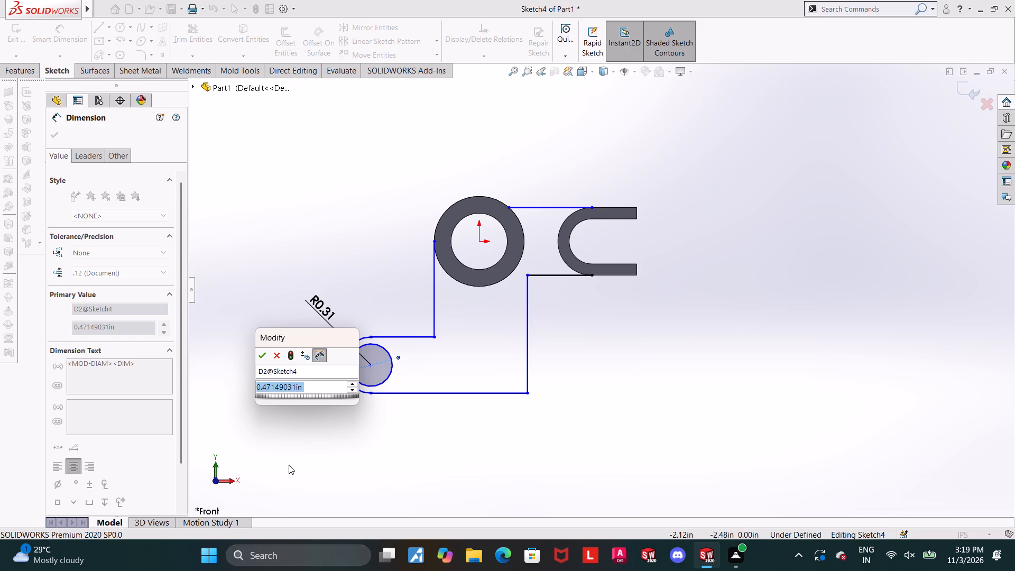
type("0.")
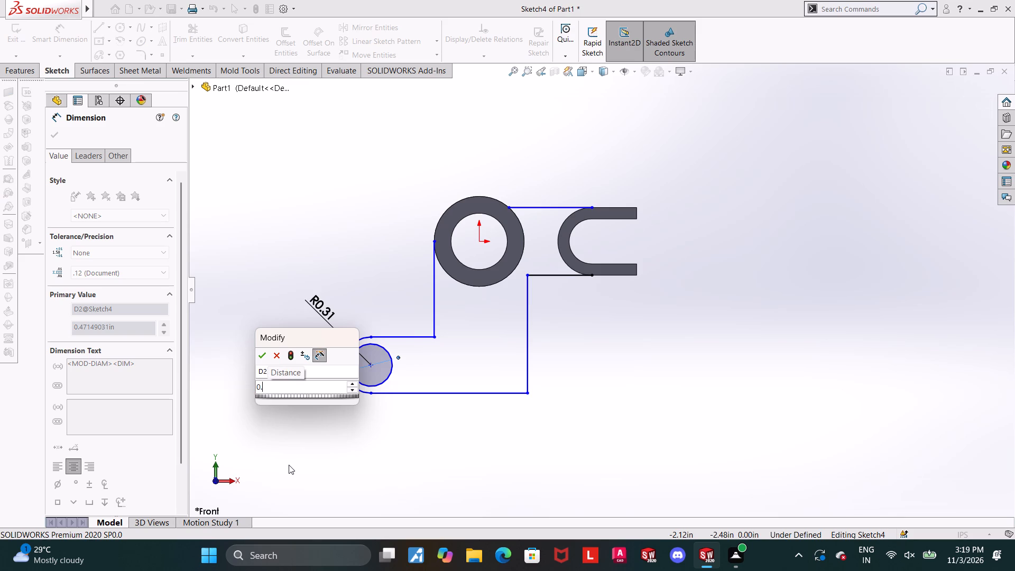
type("375")
key("Return")
left_click(317, 456)
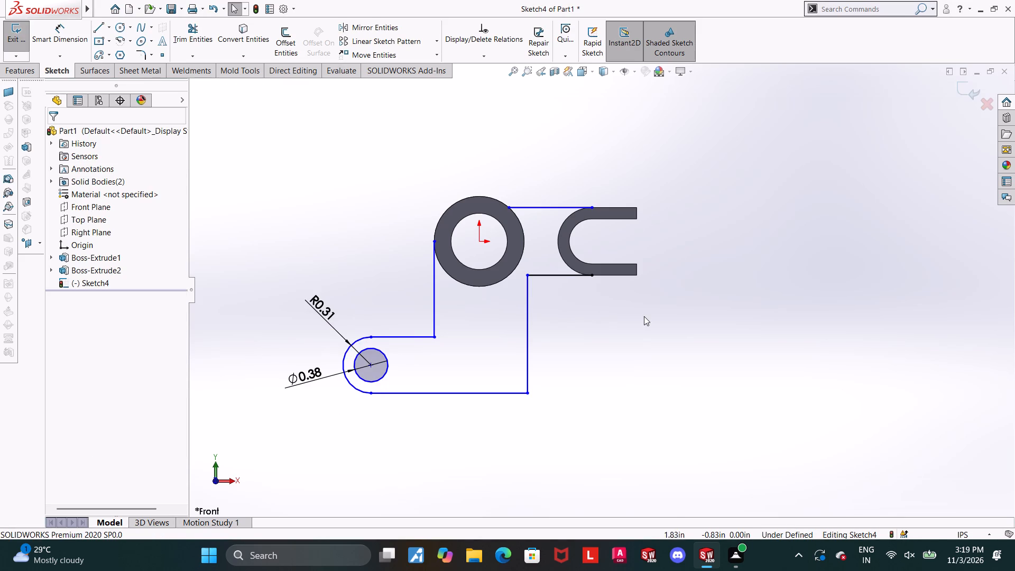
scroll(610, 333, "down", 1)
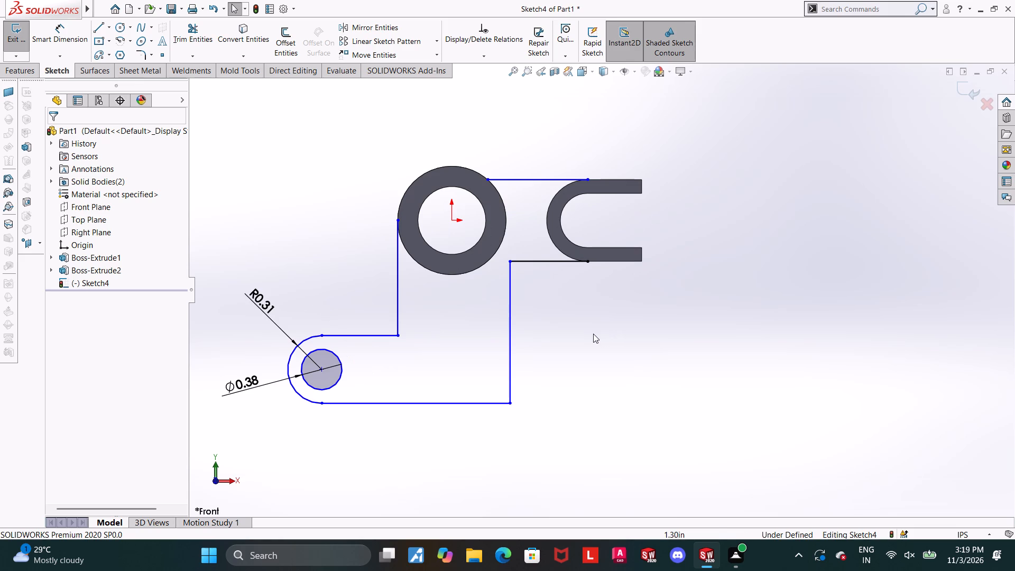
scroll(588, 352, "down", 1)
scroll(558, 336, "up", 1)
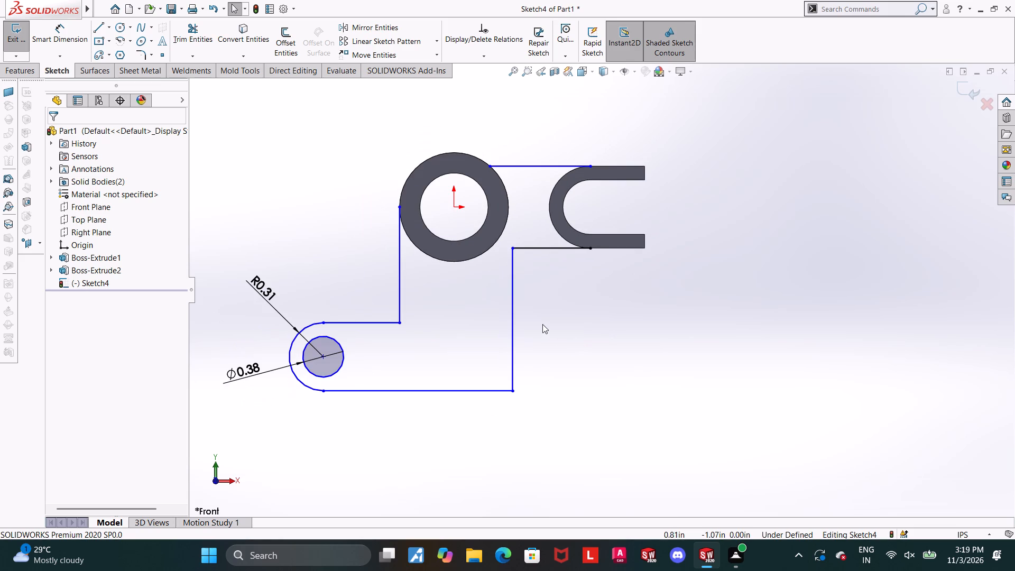
Fillet the arm profile's lower outer corner, where the long vertical line meets the bottom line, with a 0.313 in radius.
left_click(144, 57)
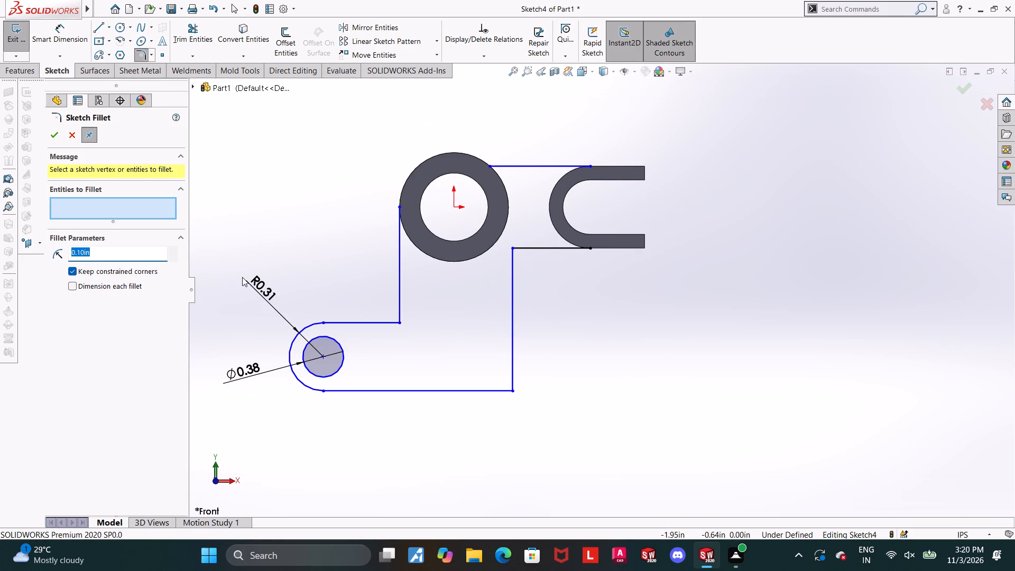
type("0.")
type("313")
key("Return")
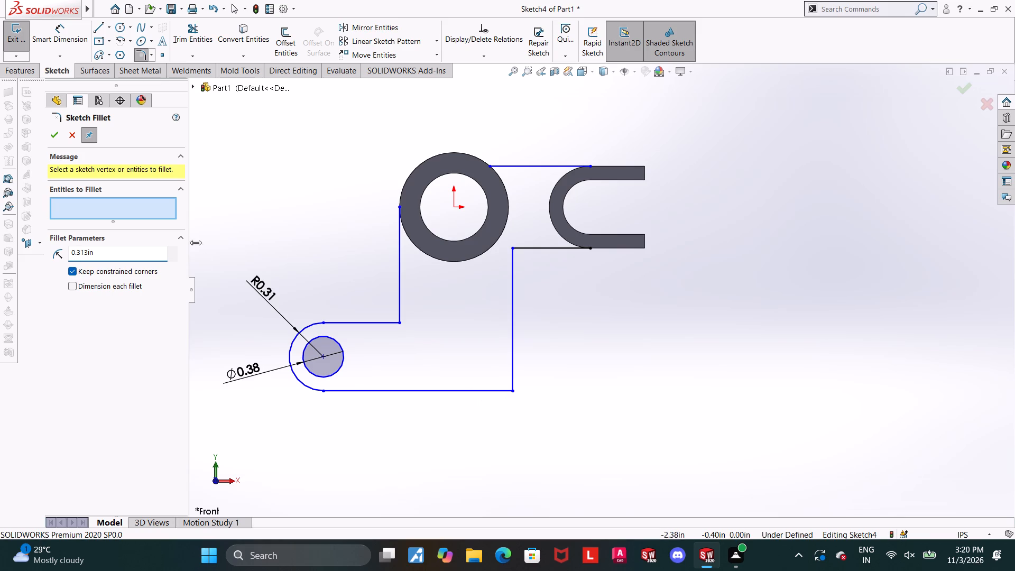
left_click(512, 391)
left_click(60, 135)
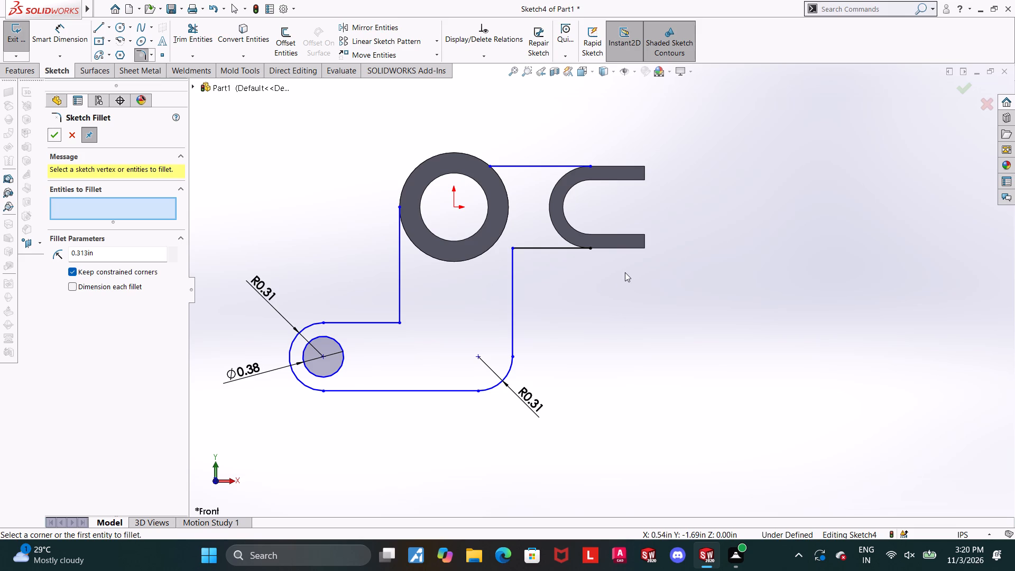
Fillet the corner where the arm's long vertical line meets the fork's lower connecting line with a 0.125 in radius.
left_click_drag(142, 250, 0, 246)
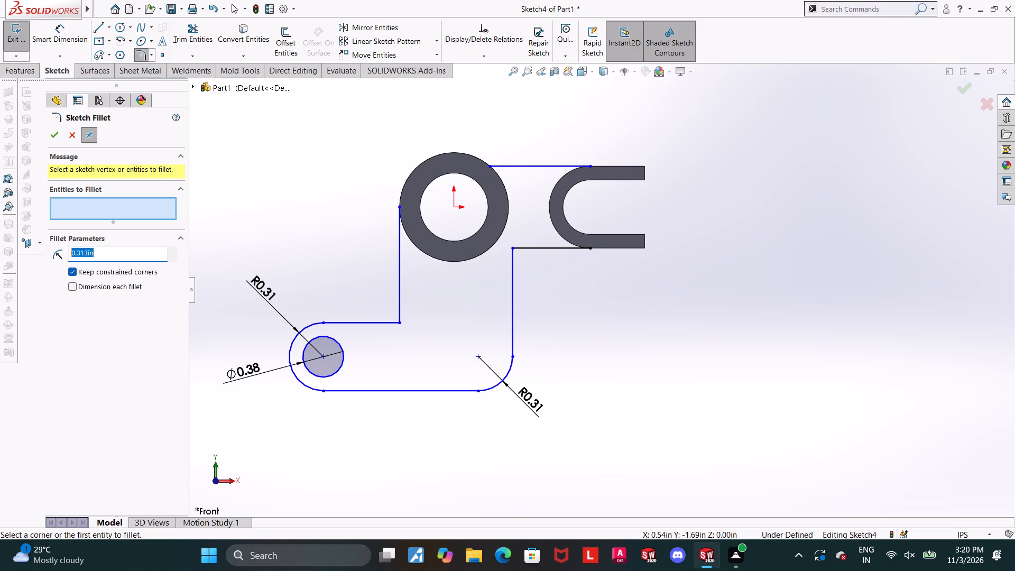
left_click_drag(0, 246, 0, 245)
type("0.")
type("125")
key("Return")
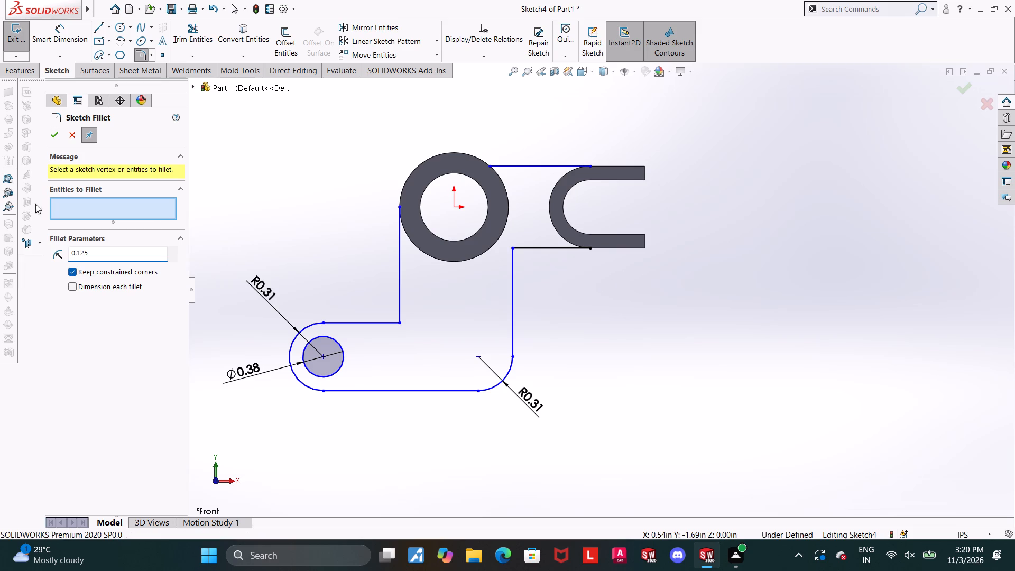
left_click(511, 250)
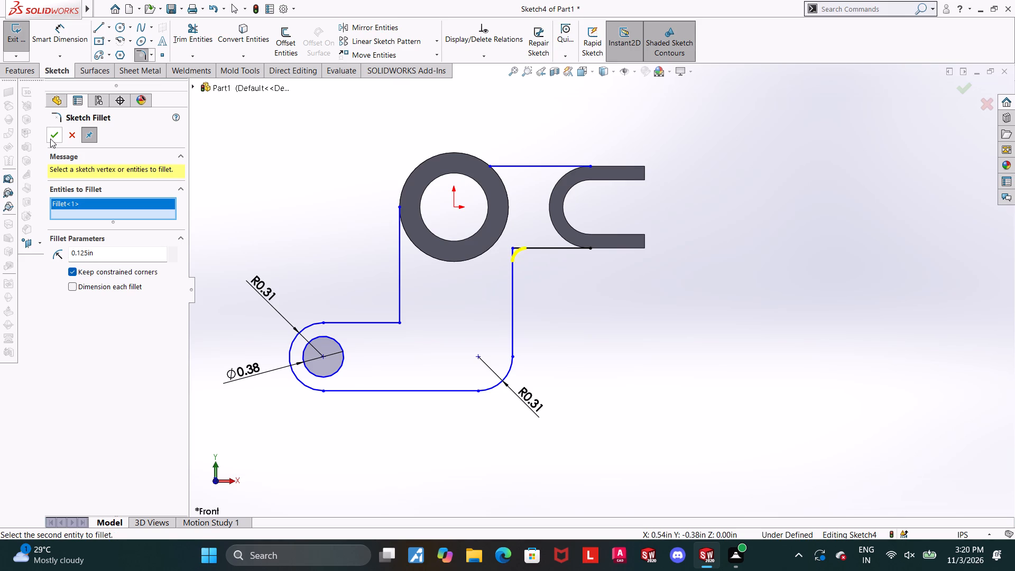
left_click(50, 139)
left_click(586, 295)
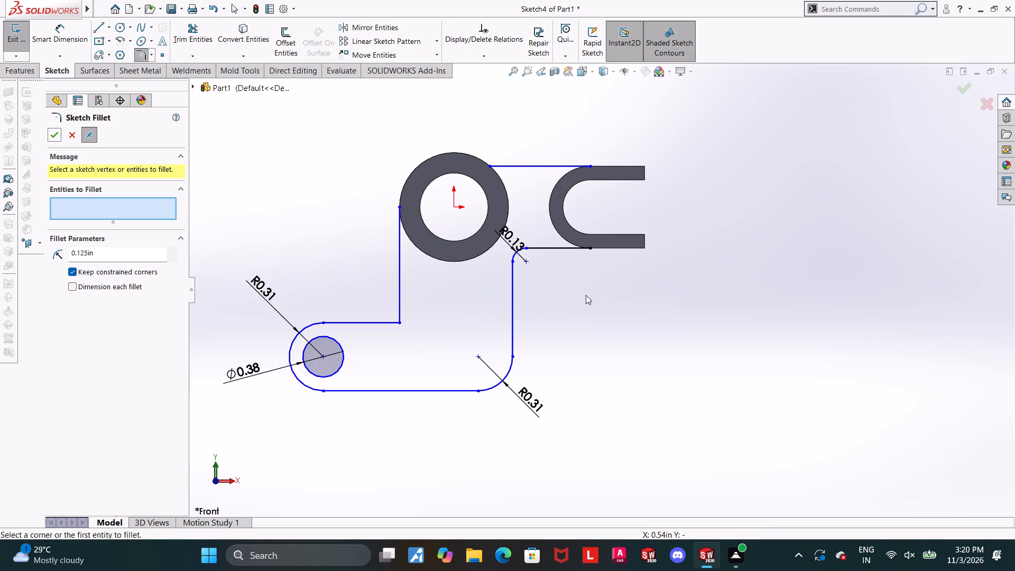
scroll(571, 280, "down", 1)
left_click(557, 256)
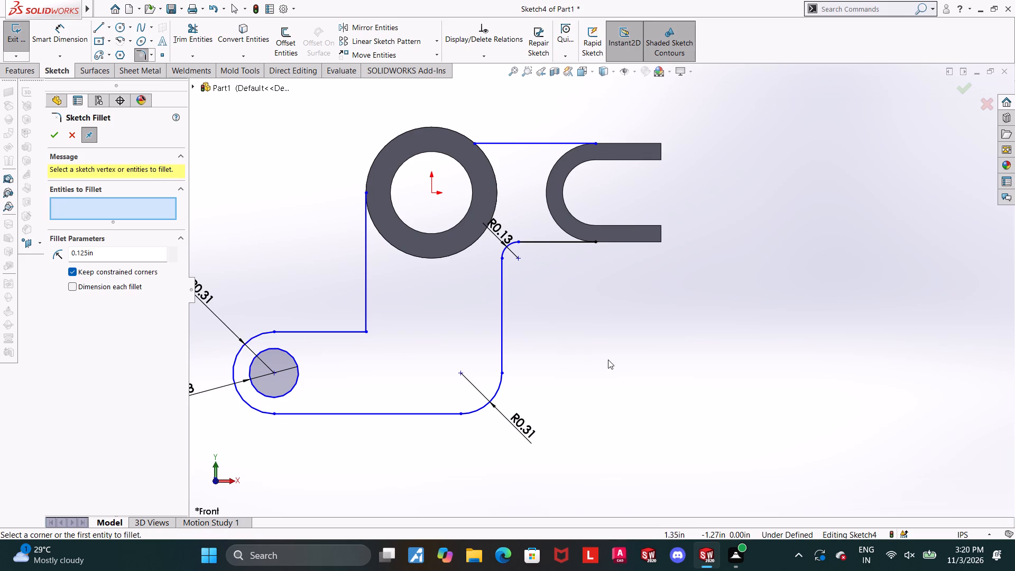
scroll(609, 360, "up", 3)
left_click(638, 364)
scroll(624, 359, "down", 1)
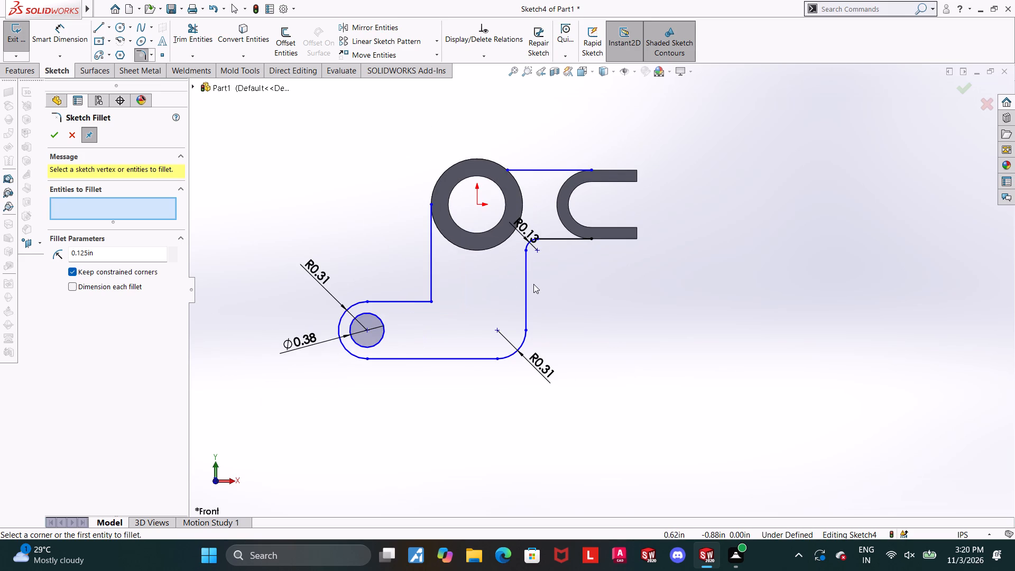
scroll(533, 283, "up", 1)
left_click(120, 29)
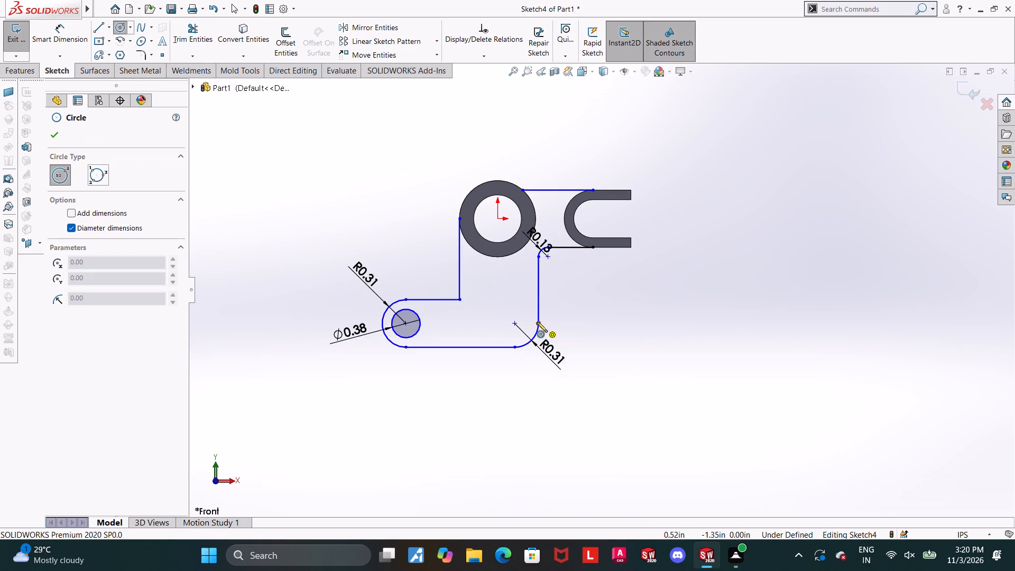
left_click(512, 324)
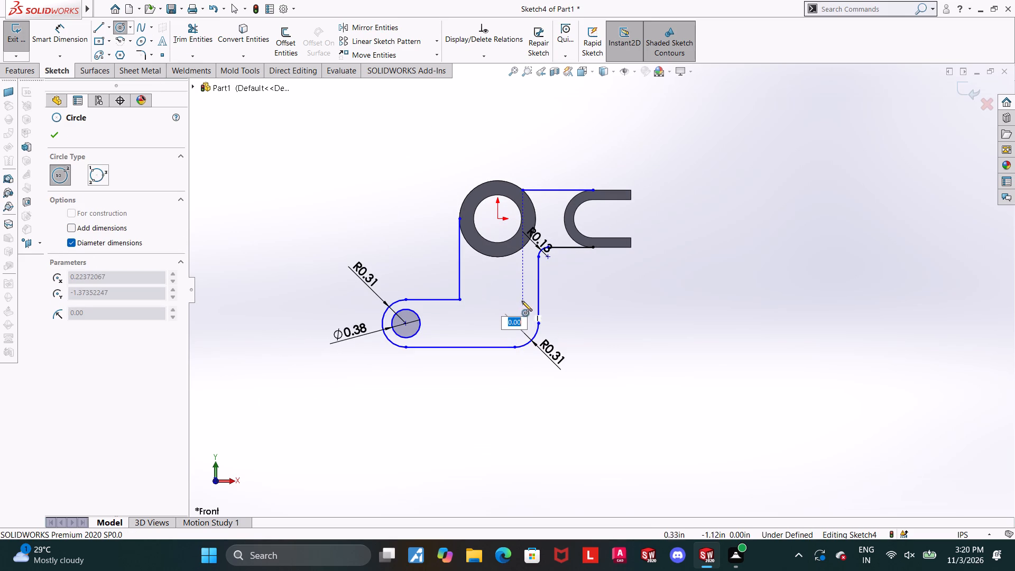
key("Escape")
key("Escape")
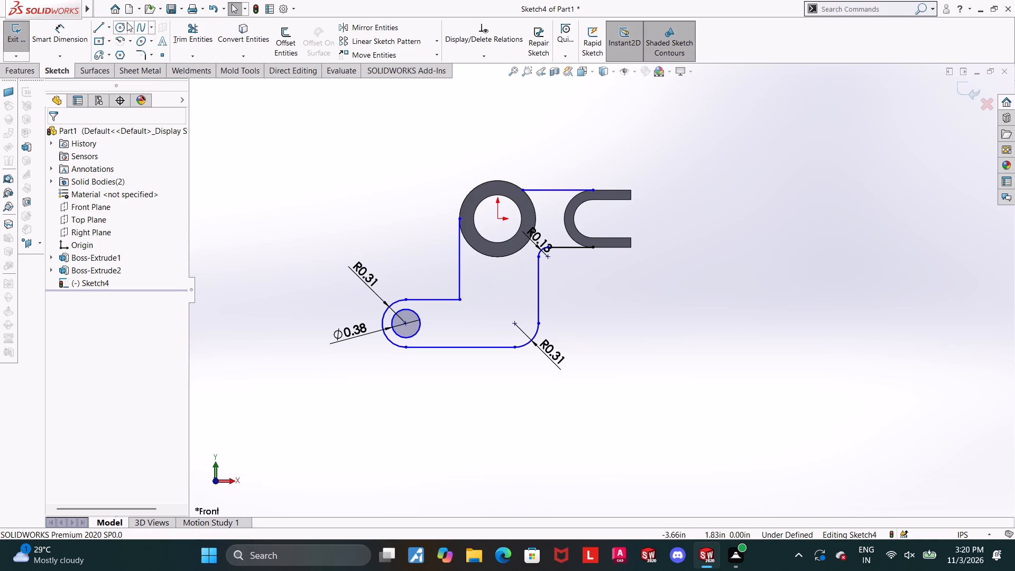
Sketch a circle of about 0.25 in radius centred on the lower corner fillet's centre point.
left_click(125, 22)
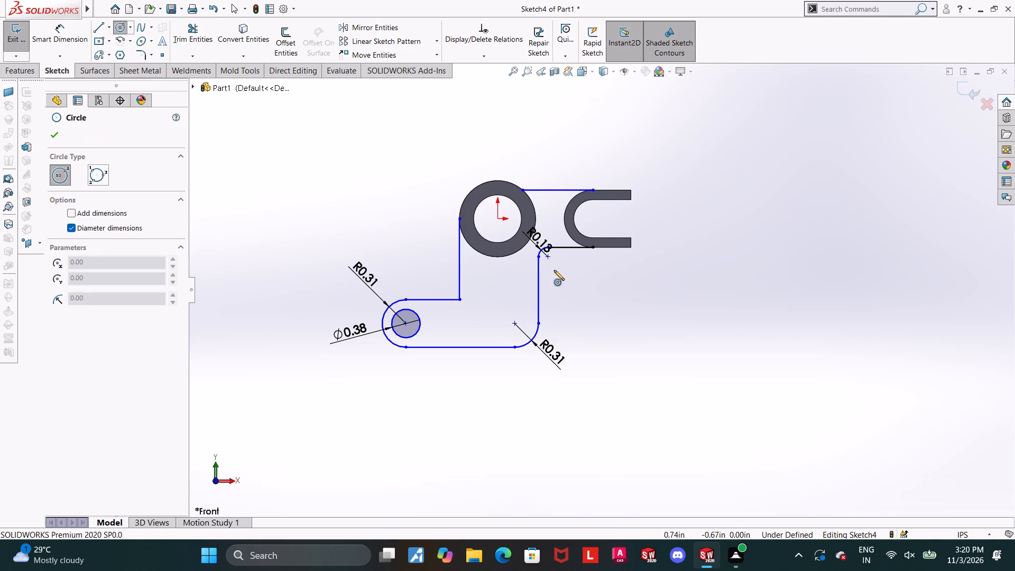
left_click(514, 322)
left_click(520, 306)
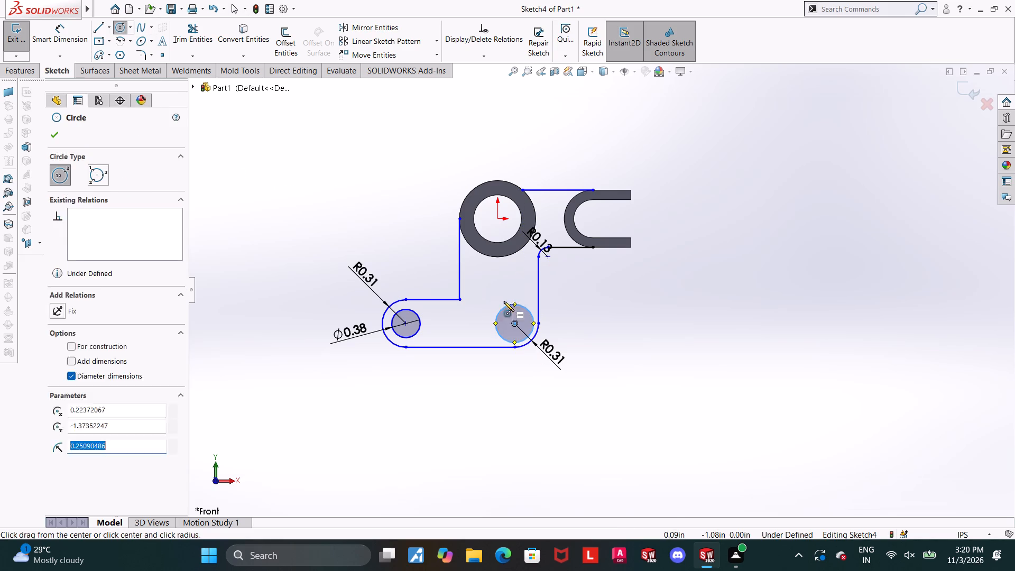
key("Escape")
key("Escape")
left_click(614, 298)
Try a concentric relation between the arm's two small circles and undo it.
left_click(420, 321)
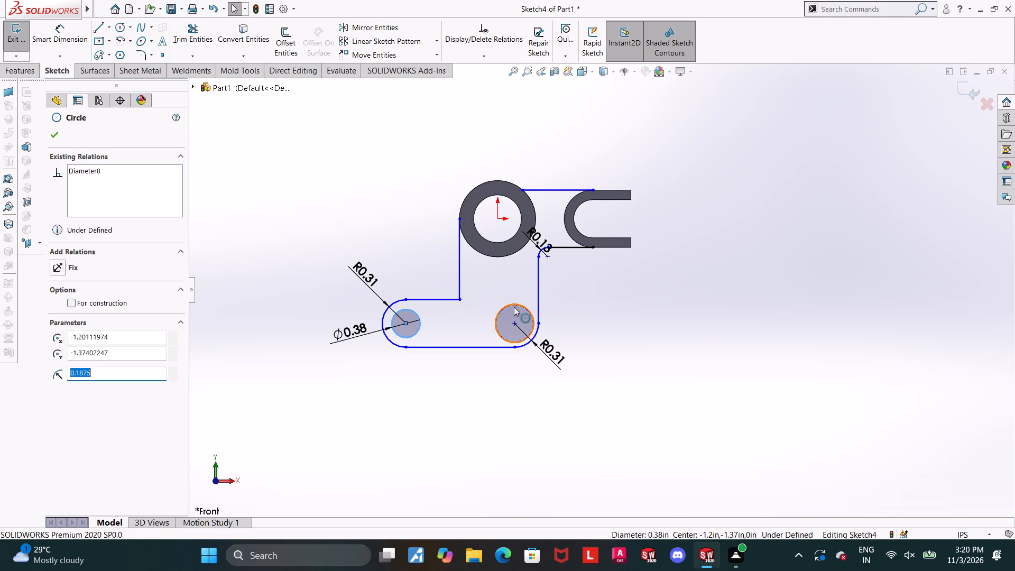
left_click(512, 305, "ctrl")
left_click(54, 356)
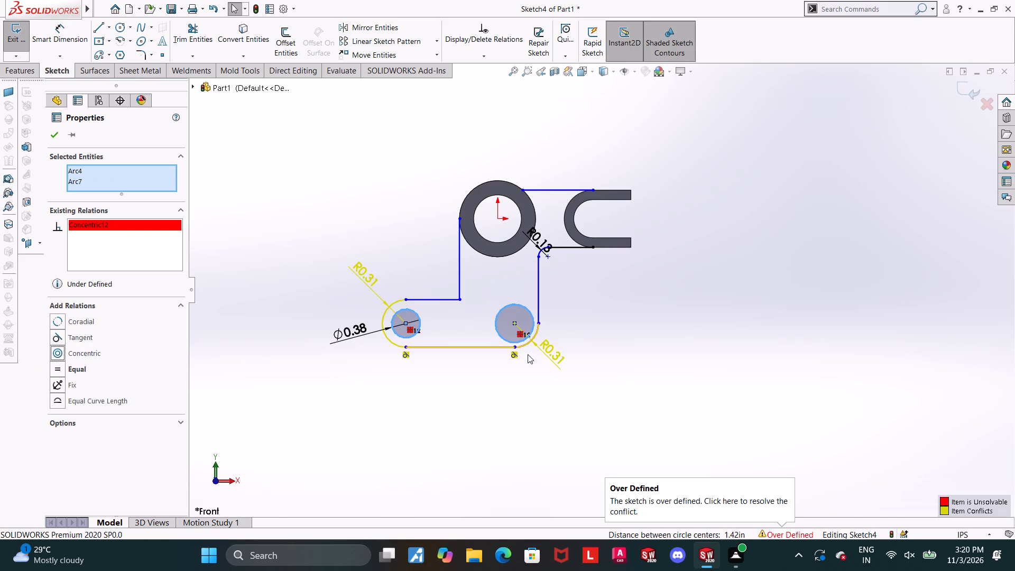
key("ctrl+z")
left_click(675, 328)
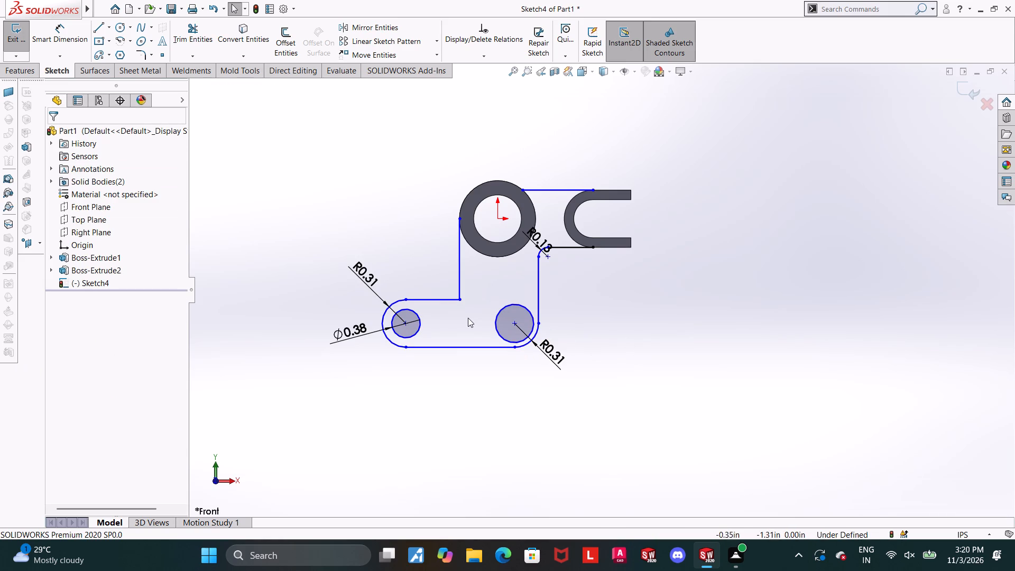
Add an equal relation between the circle in the rounded end and the circle at the corner fillet.
left_click(422, 316)
left_click(502, 307, "ctrl")
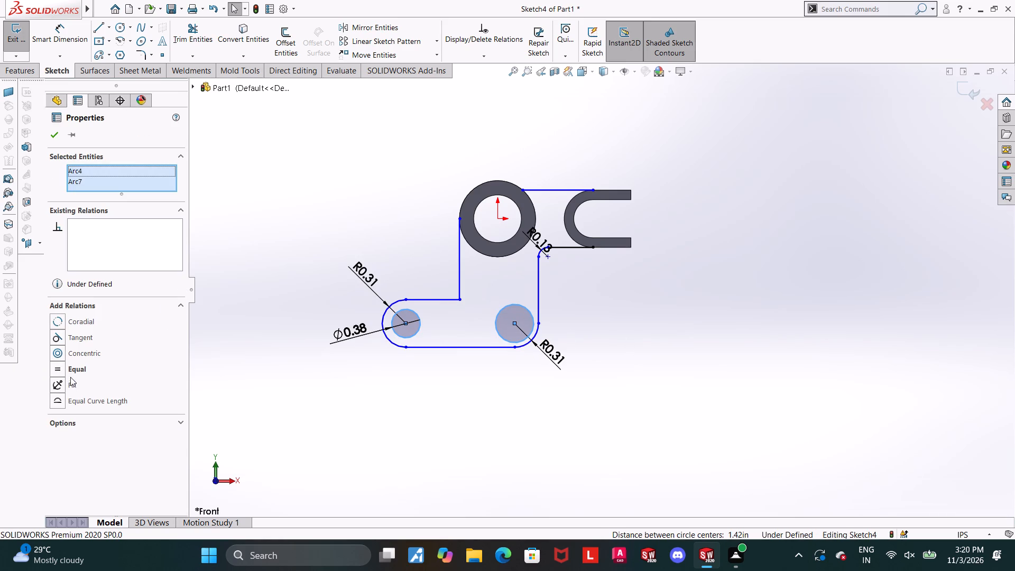
left_click(61, 372)
left_click(734, 389)
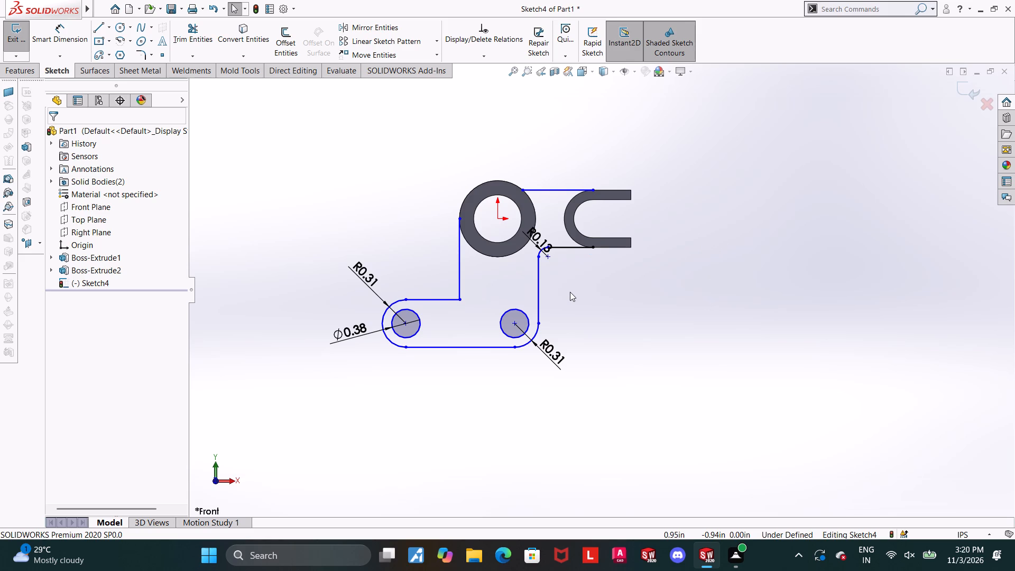
key("Escape")
Dimension the horizontal distance between the centres of the arm's two equal circles as 1.066 in.
left_click(62, 39)
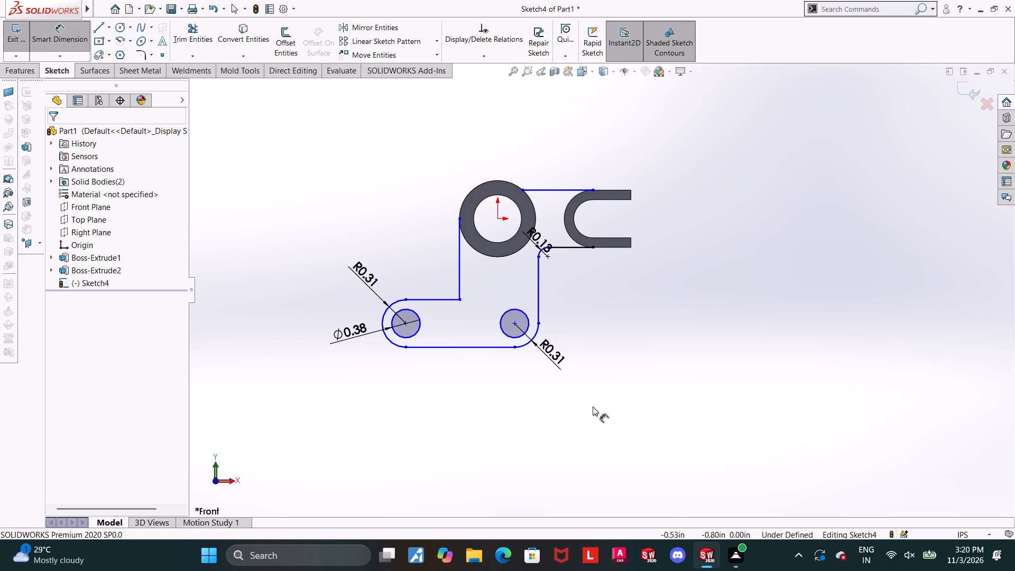
left_click(406, 322)
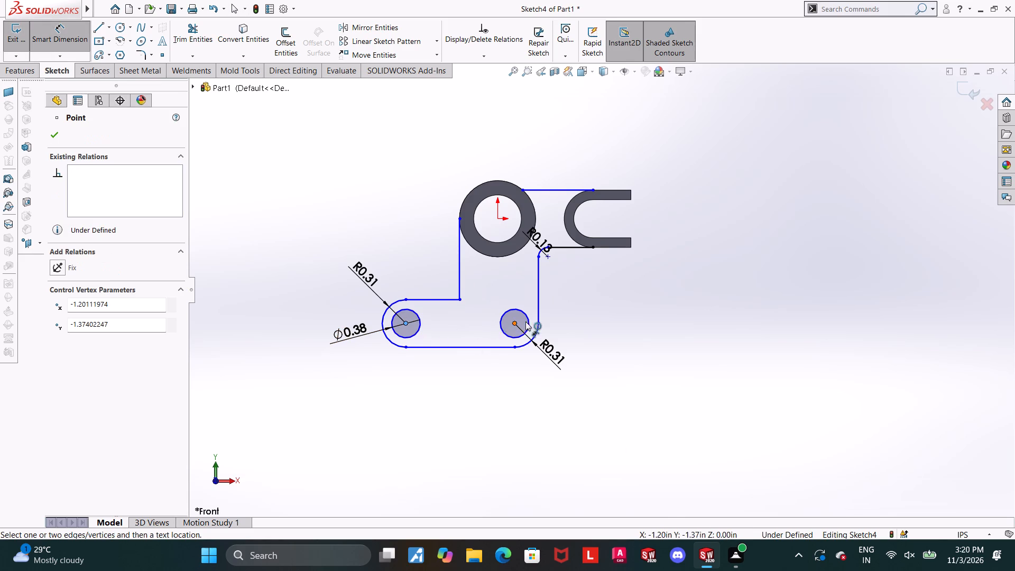
left_click(515, 323)
left_click(479, 398)
type("1.0")
type("66")
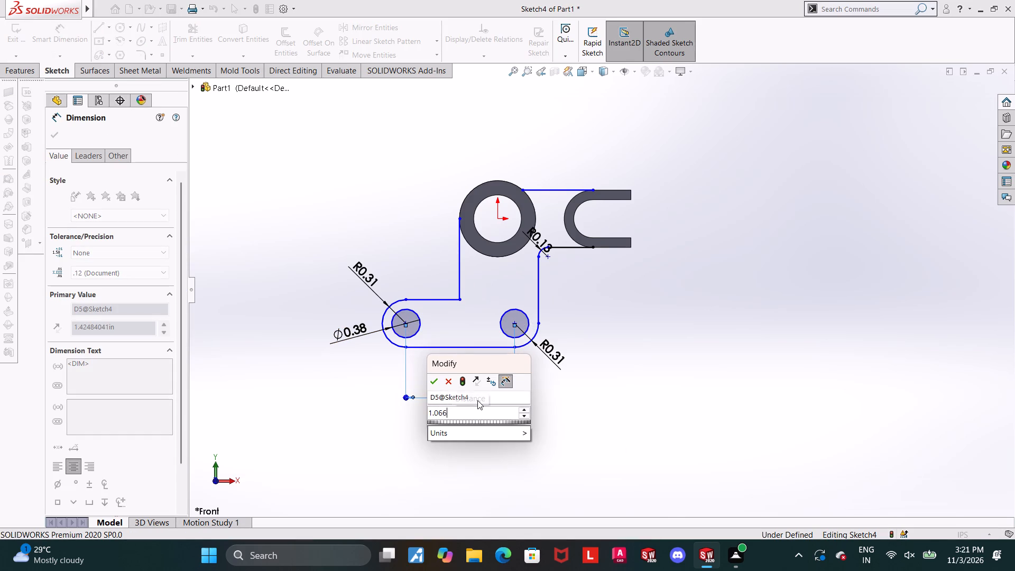
key("Return")
key("Escape")
left_click(704, 370)
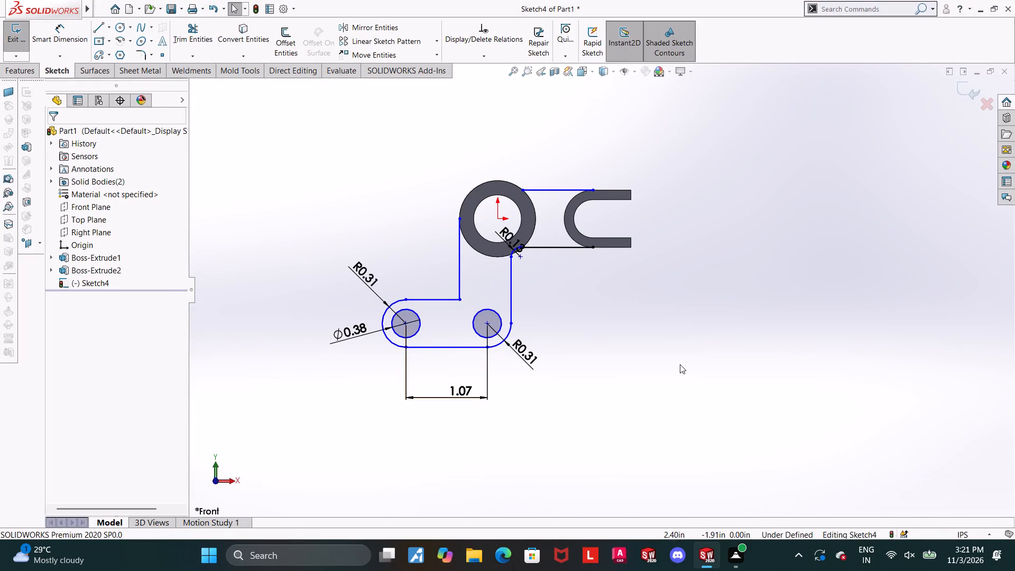
left_click(673, 348)
Dimension the vertical distance from the origin to the centre of the circle in the rounded end as 1 in.
scroll(567, 270, "up", 1)
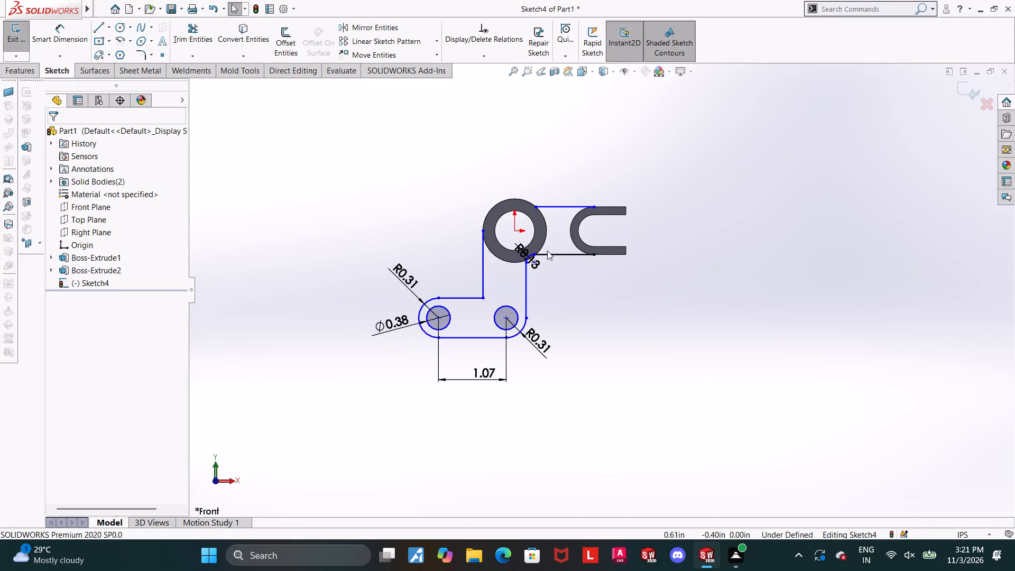
scroll(529, 255, "down", 2)
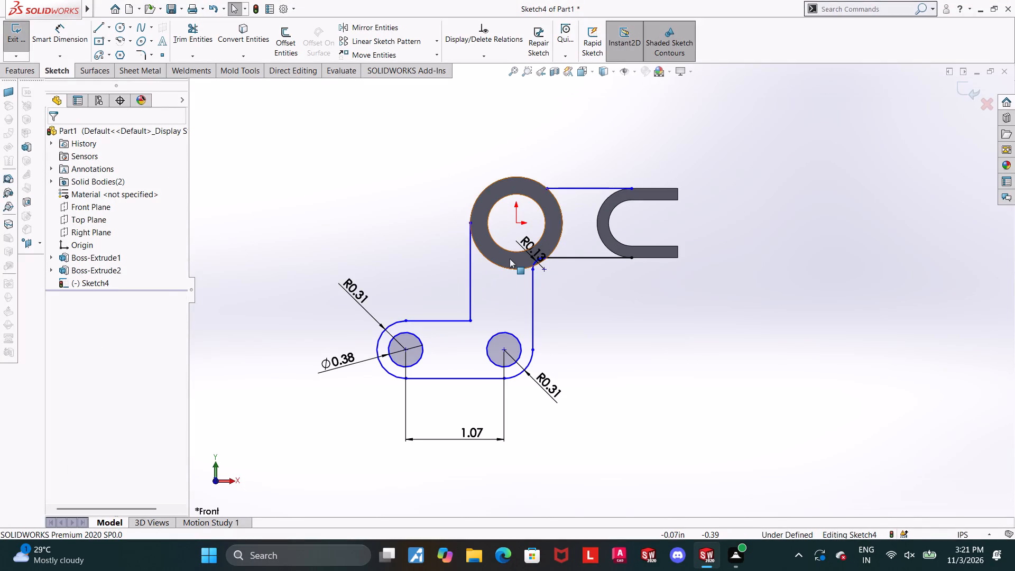
scroll(514, 266, "up", 1)
left_click_drag(63, 40, 69, 40)
left_click(531, 233)
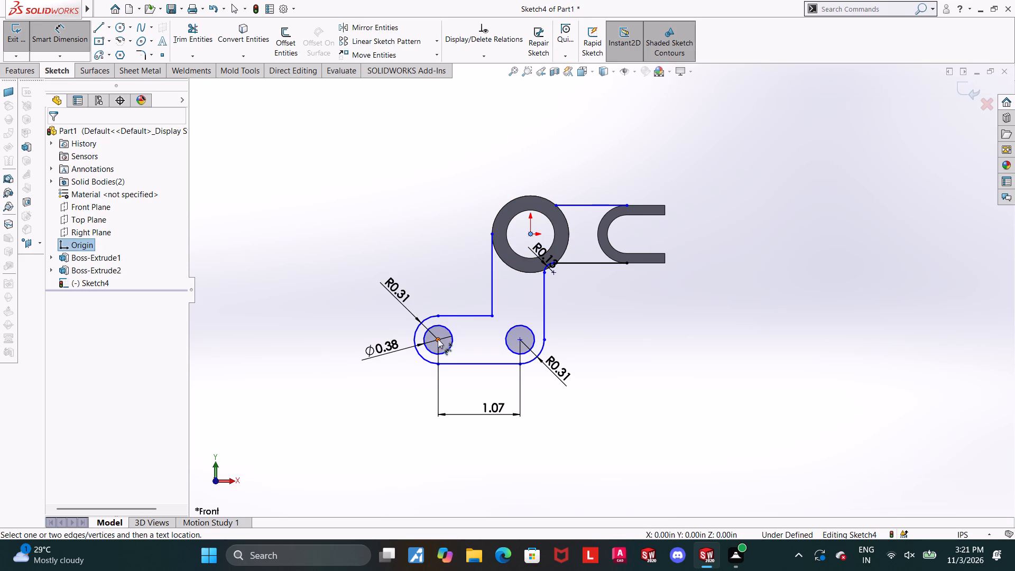
left_click(432, 340)
left_click(438, 340)
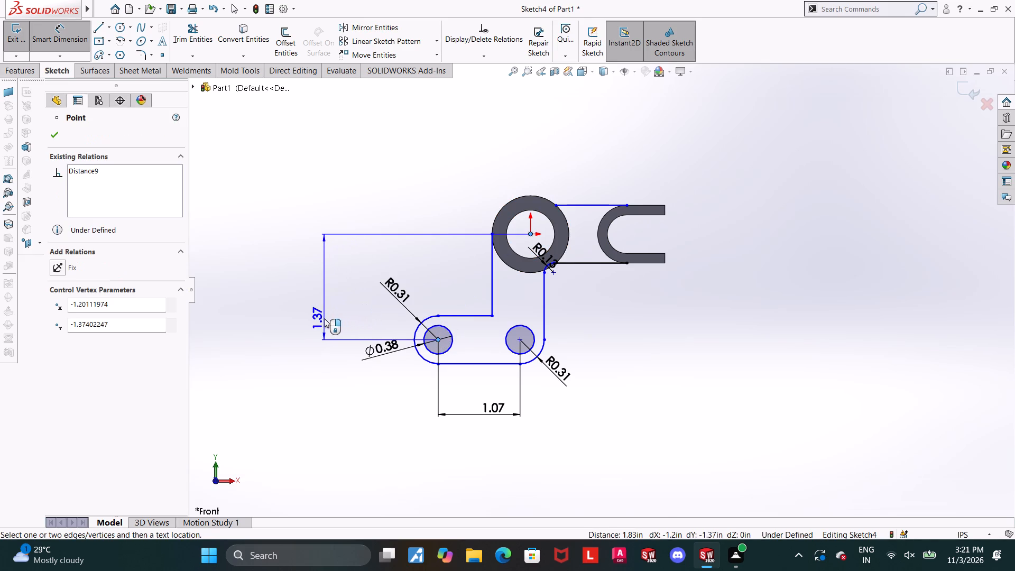
left_click(324, 318)
key("1")
key("Return")
key("Escape")
key("Escape")
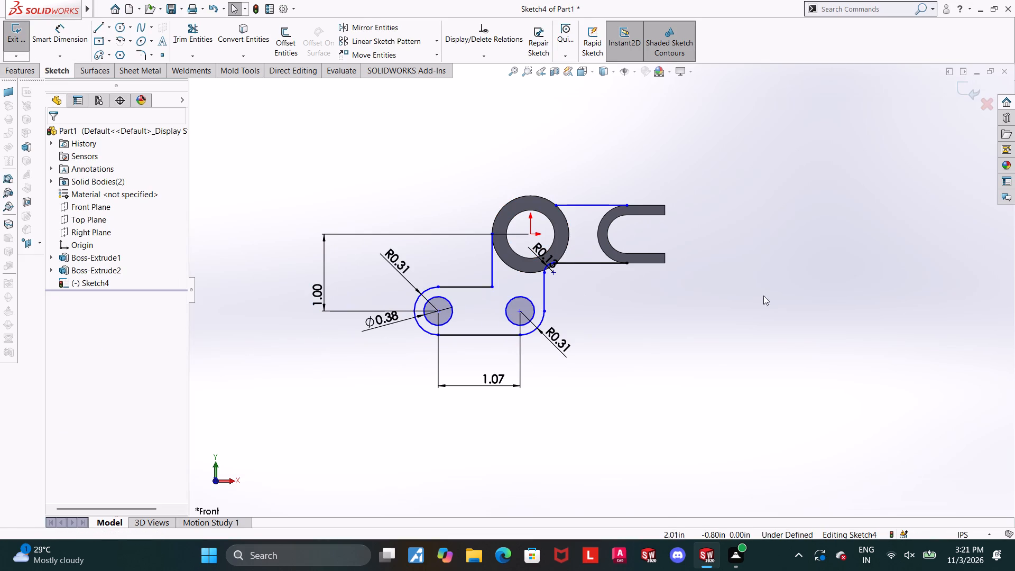
left_click(672, 308)
Shift the lower arm and its two circles about 0.17 in toward the fork by the small inner fillet's centre point.
scroll(479, 217, "down", 2)
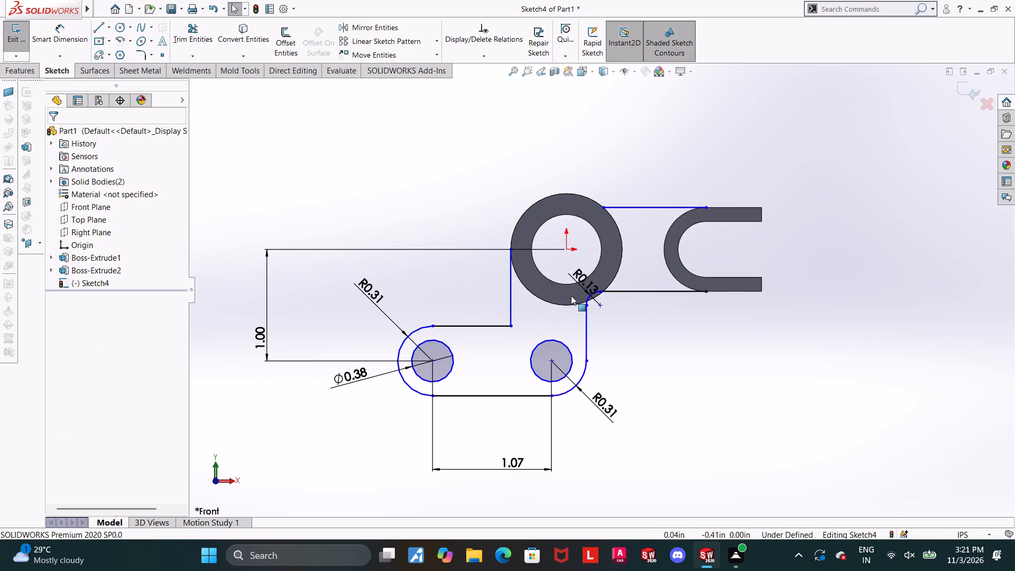
left_click(602, 308)
key("Escape")
key("Escape")
key("Escape")
left_click_drag(599, 306, 608, 306)
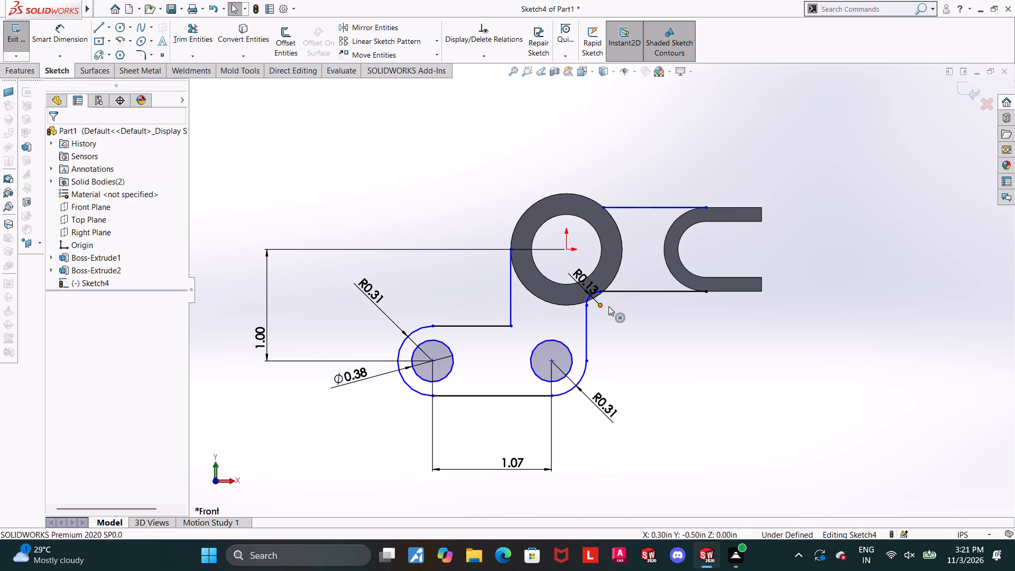
left_click_drag(608, 306, 620, 312)
left_click(656, 347)
Dimension the horizontal distance from the corner-fillet circle's centre to the lower connecting line's fork-side endpoint as 1.250 in.
scroll(657, 353, "up", 1)
scroll(675, 354, "down", 1)
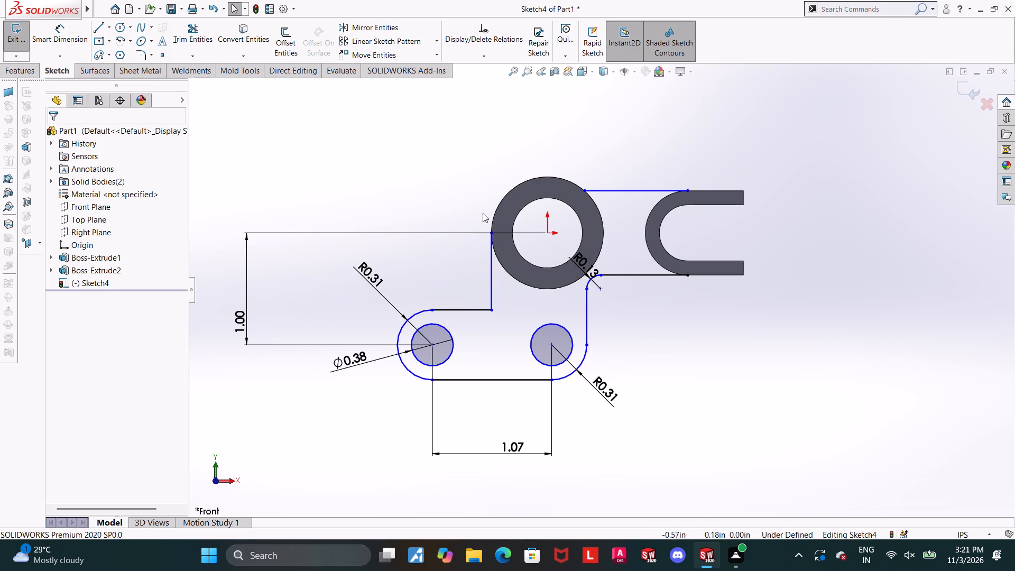
left_click(71, 40)
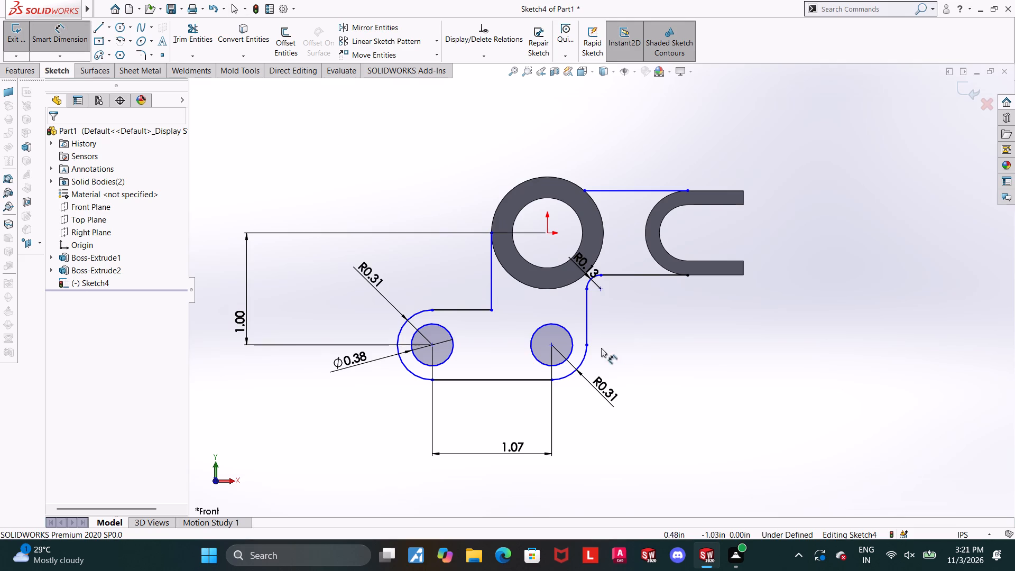
left_click(552, 343)
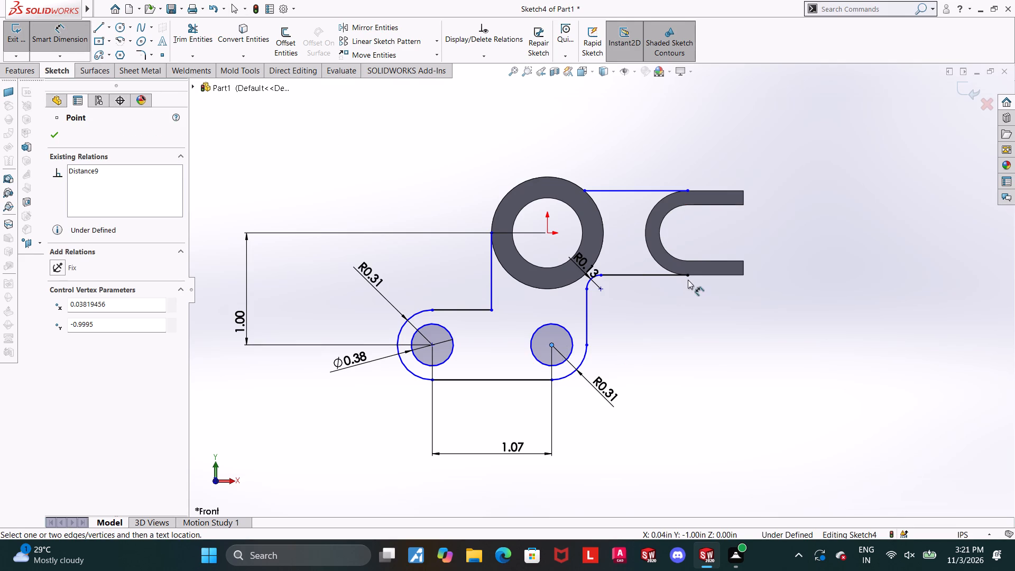
left_click(688, 278)
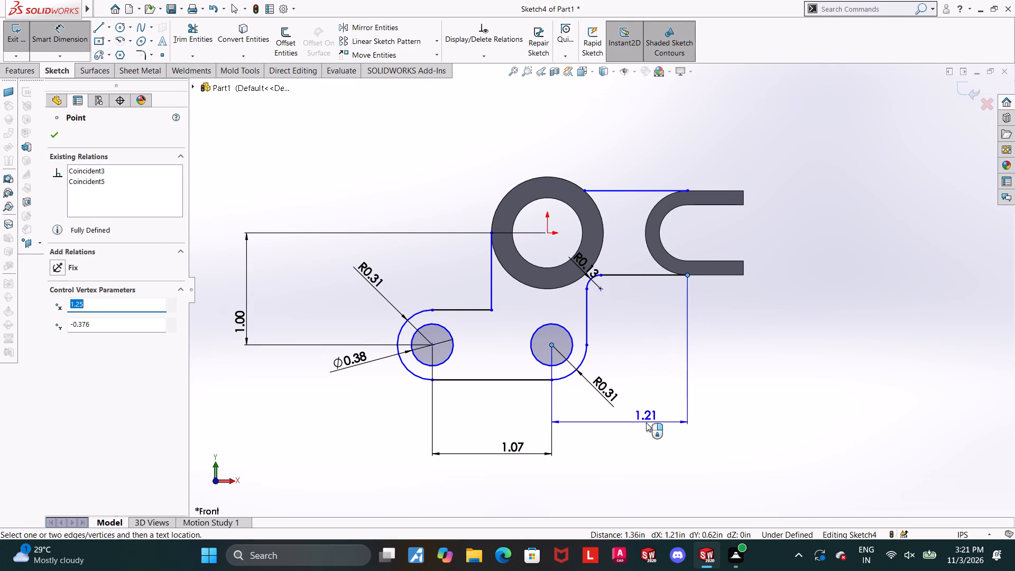
left_click(646, 422)
type("1.250")
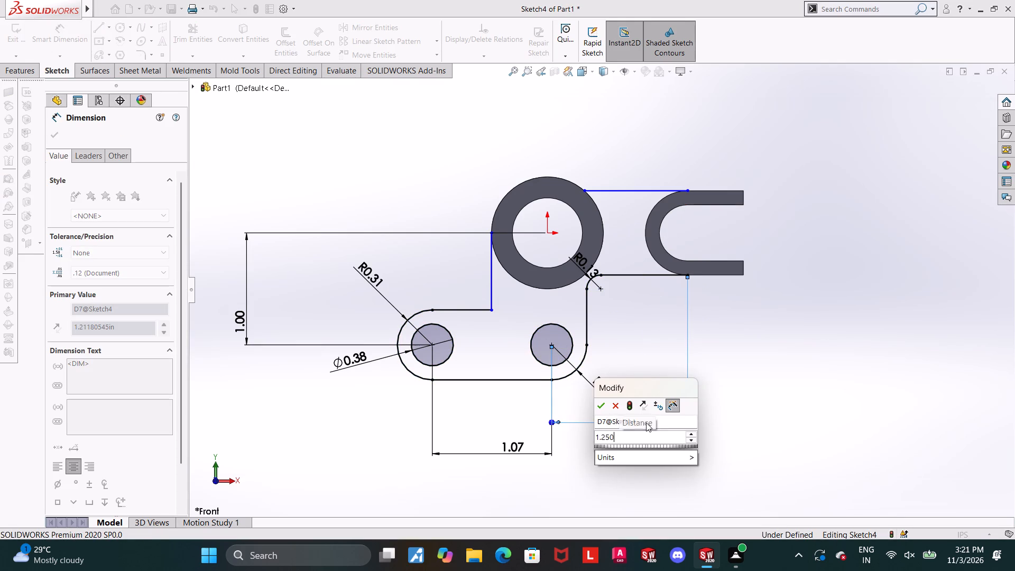
key("Return")
key("Escape")
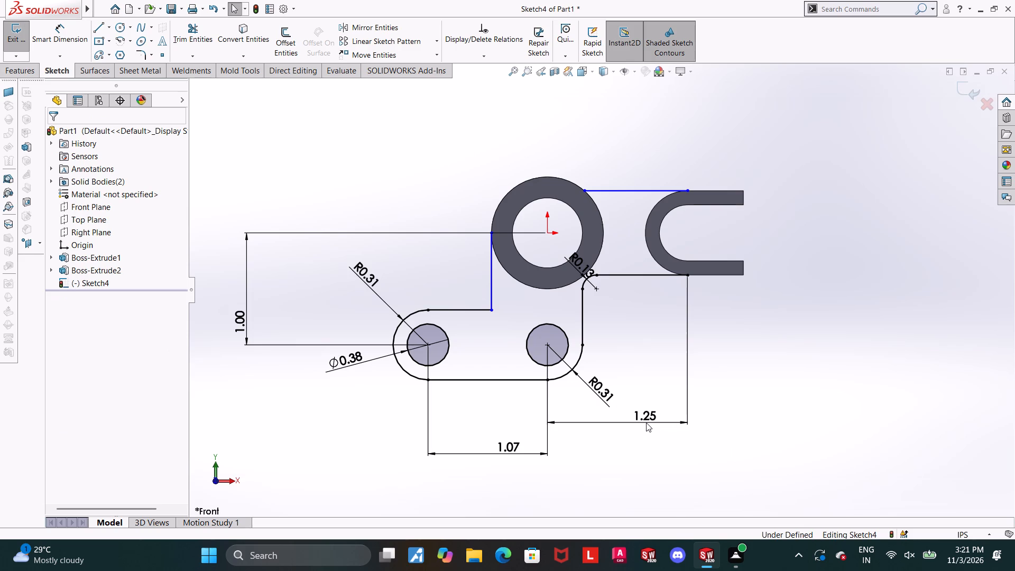
Add a 0.125 in sketch fillet at the inner corner between the vertical line below the boss and the lower arm's top line.
left_click(145, 50)
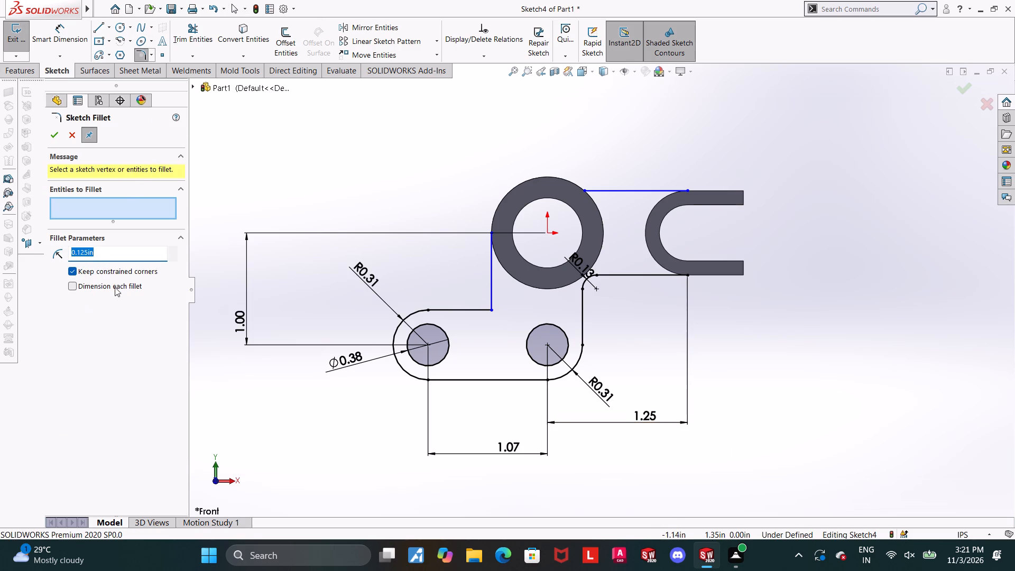
left_click(493, 308)
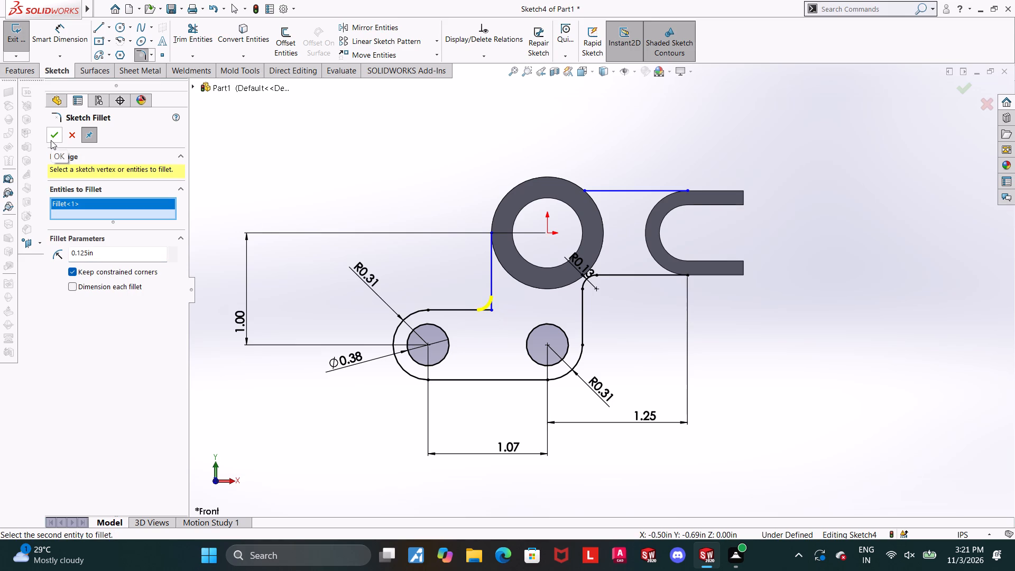
left_click(51, 140)
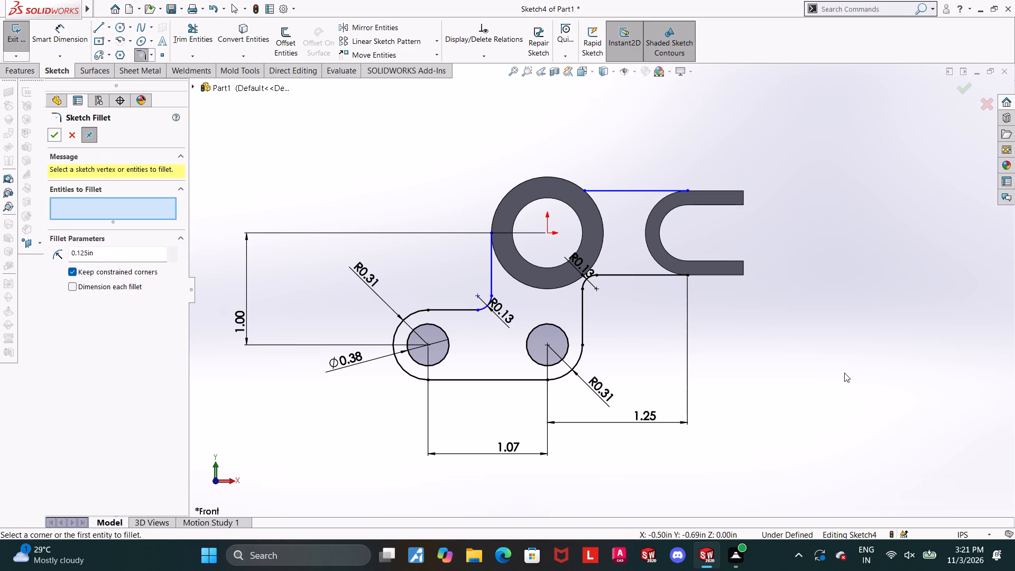
left_click(835, 381)
left_click(57, 137)
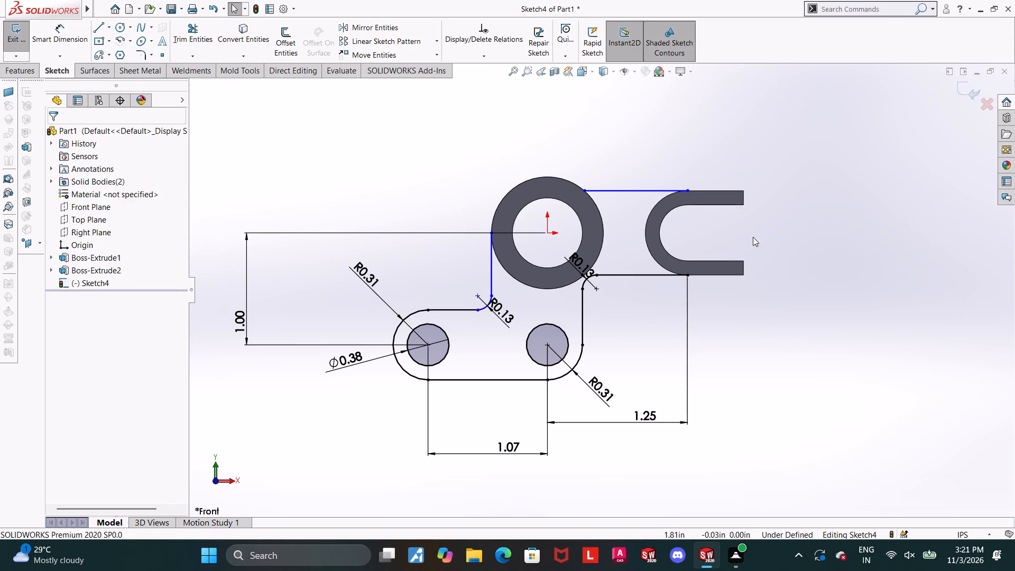
Add a vertical relation between the fork-side endpoints of the upper and lower connecting lines.
left_click(762, 296)
left_click(687, 191)
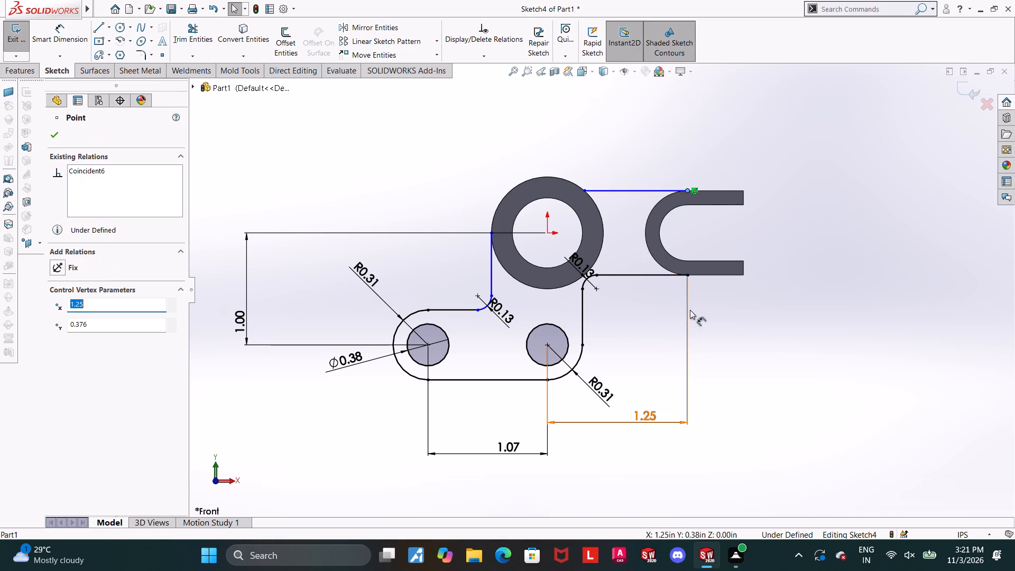
left_click(688, 278, "ctrl")
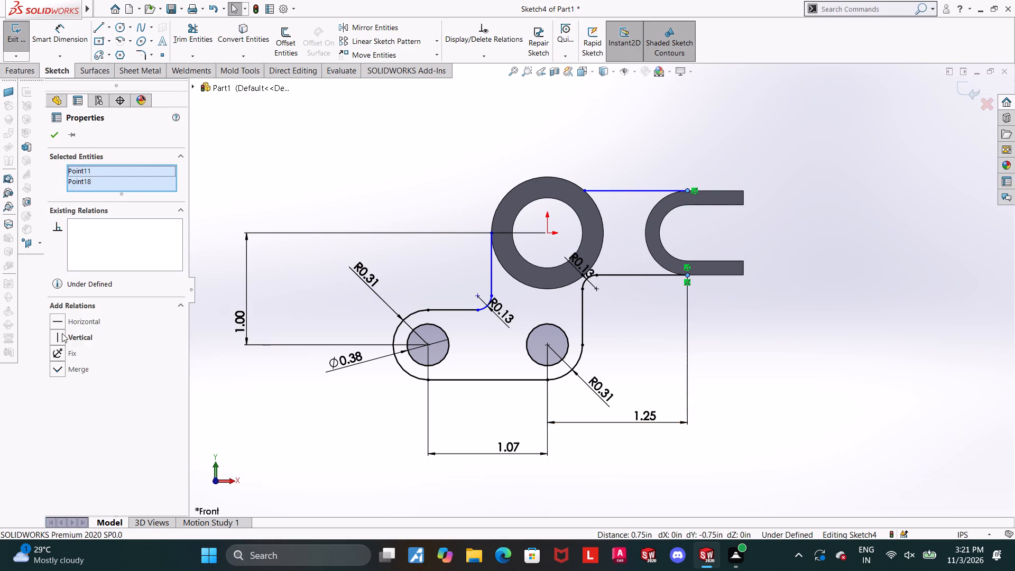
left_click(61, 335)
left_click(886, 330)
Make the arm's vertical line beside the boss tangent to the boss's outer circular edge.
scroll(639, 208, "down", 1)
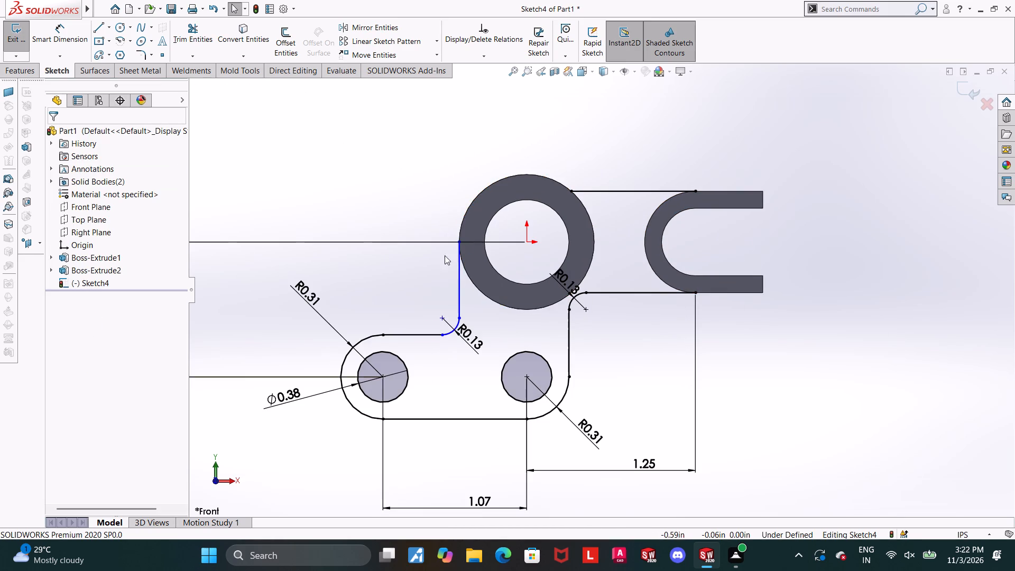
left_click(475, 285)
left_click(461, 281, "ctrl")
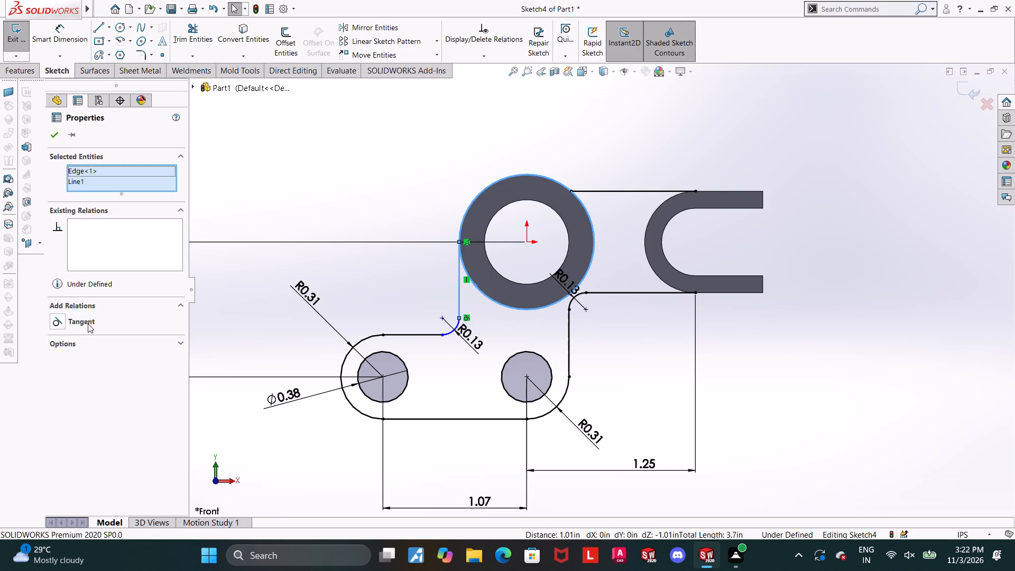
left_click(63, 319)
left_click(773, 383)
scroll(763, 380, "up", 1)
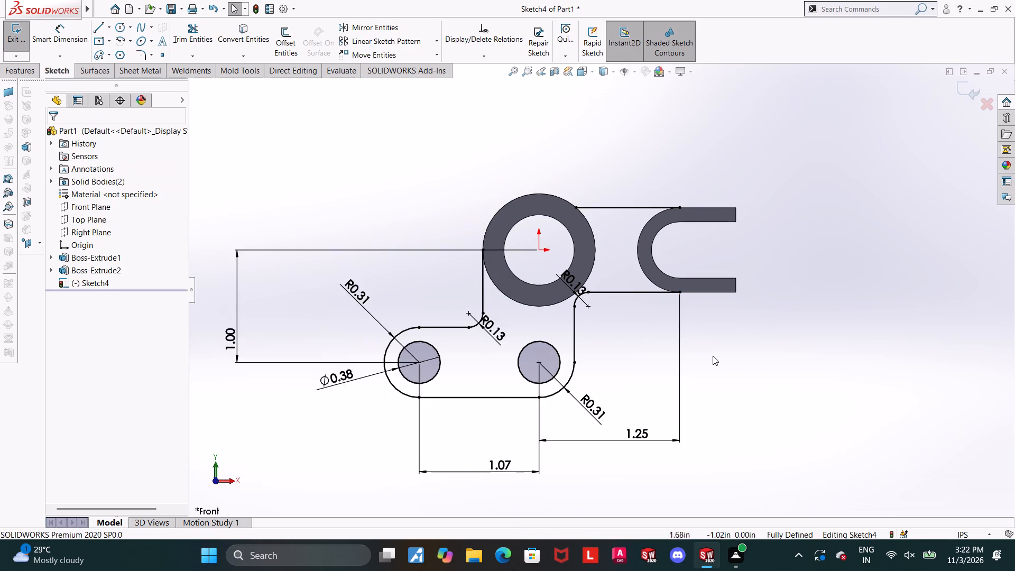
scroll(680, 293, "down", 1)
scroll(663, 278, "up", 2)
key("Escape")
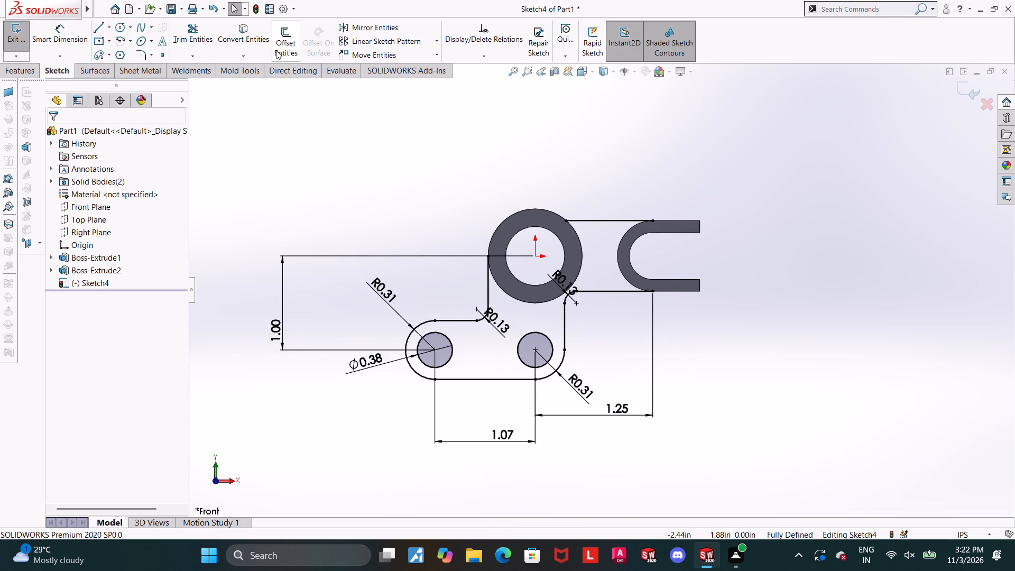
Convert the boss's outer circular edge and the fork's outer arc edge into sketch entities.
left_click(261, 32)
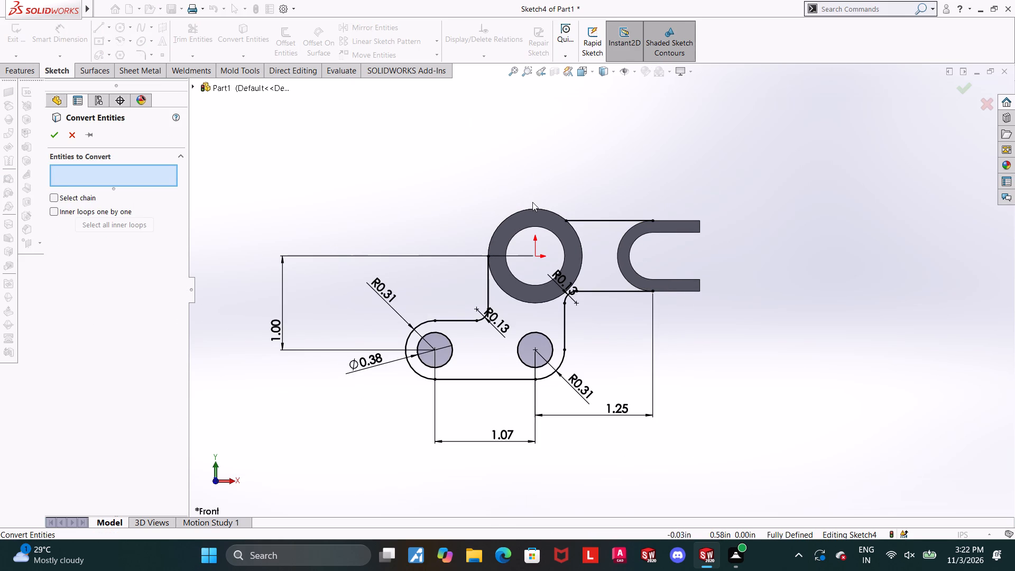
left_click(534, 208)
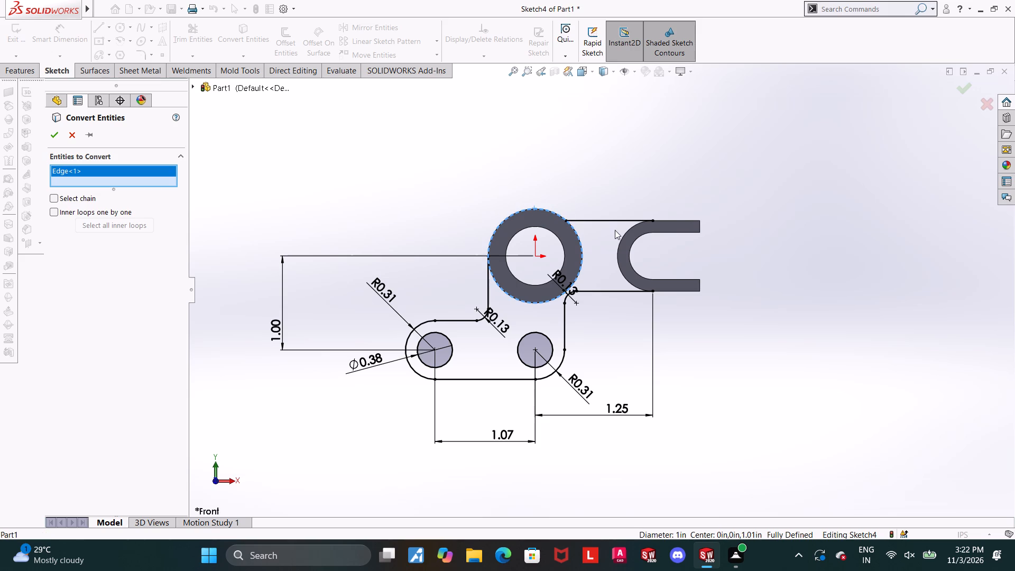
left_click(625, 234)
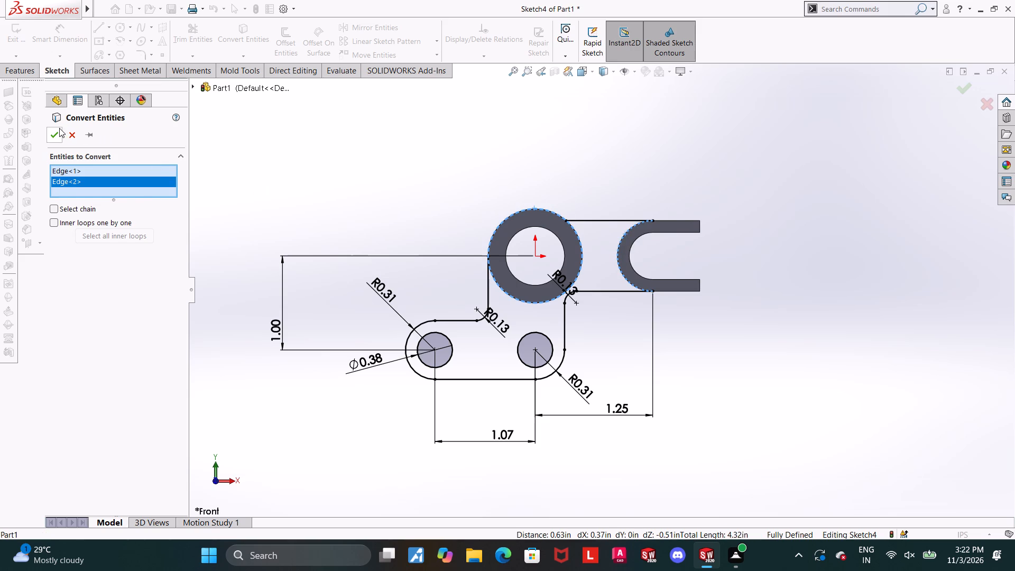
left_click(59, 128)
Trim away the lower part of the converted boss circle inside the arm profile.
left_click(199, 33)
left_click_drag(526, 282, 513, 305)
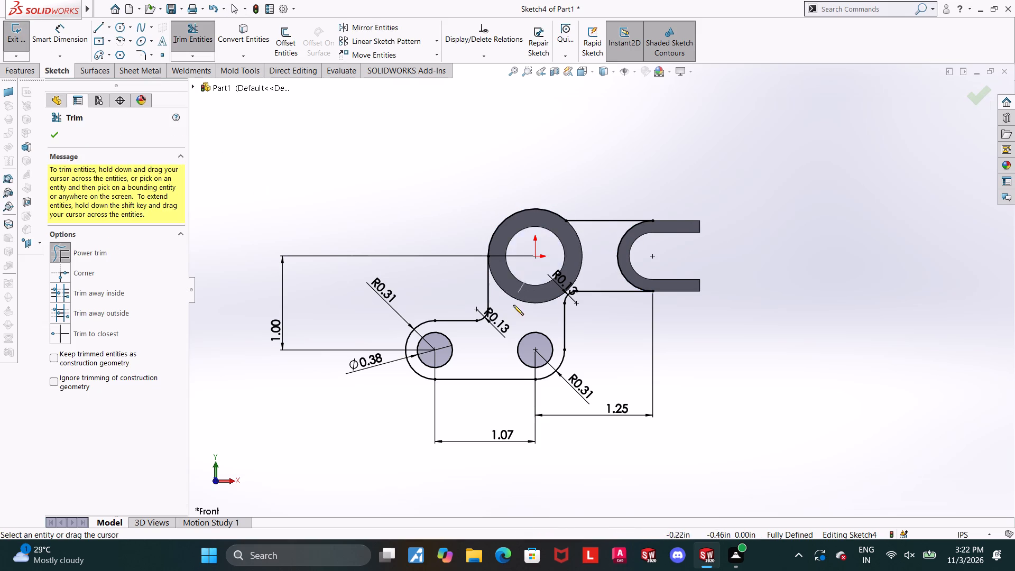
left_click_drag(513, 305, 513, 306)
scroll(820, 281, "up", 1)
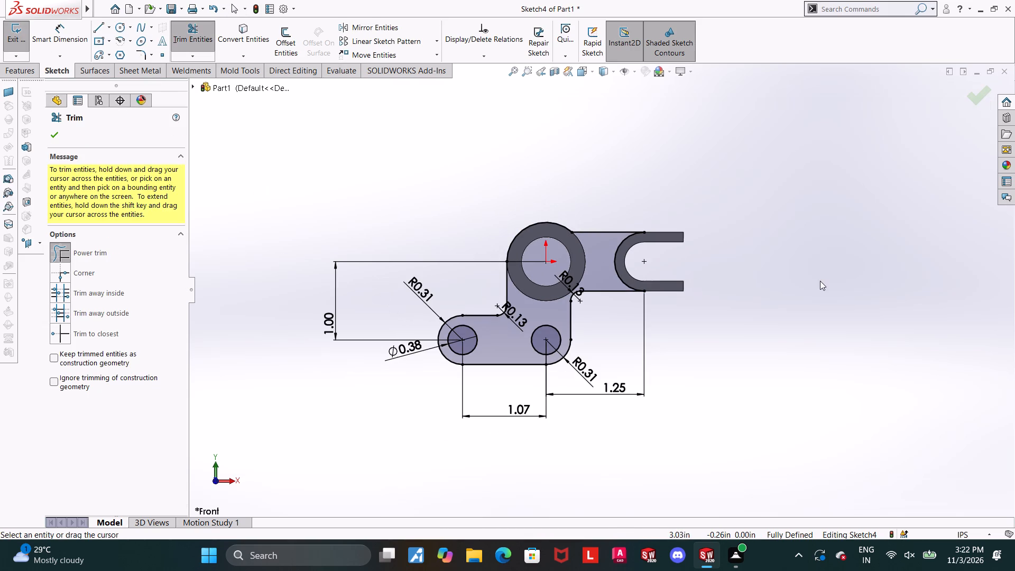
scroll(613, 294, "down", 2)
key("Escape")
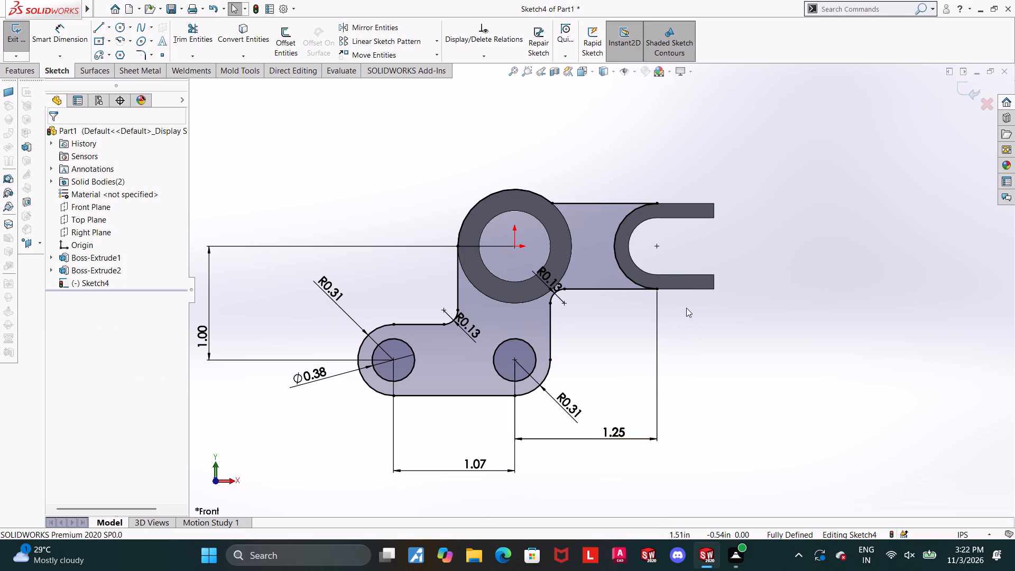
Examine the arm profile in 3D where it meets the boss and fork, and return to the front view.
scroll(740, 298, "up", 2)
middle_click_drag(707, 310, 660, 337)
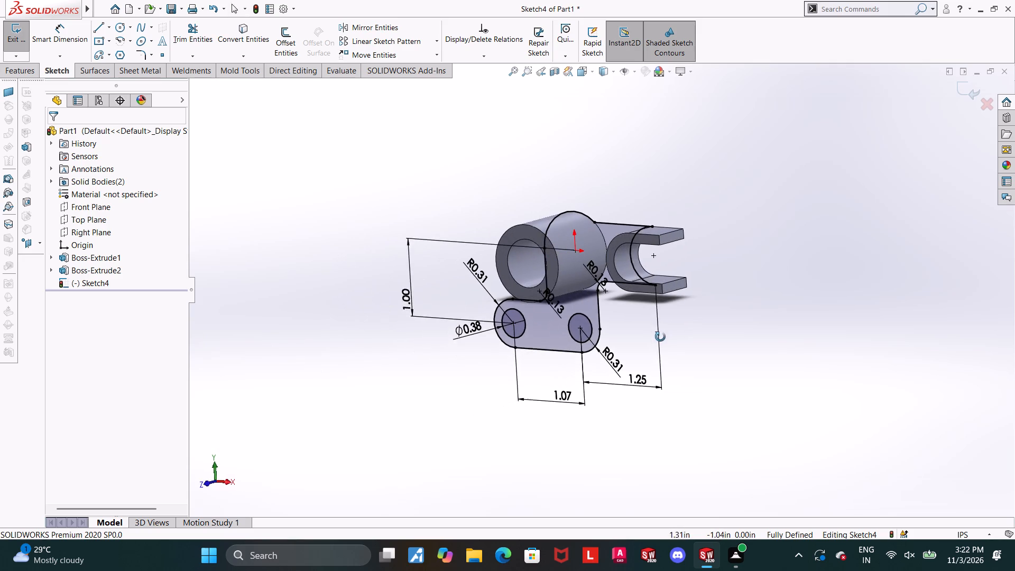
middle_click_drag(660, 337, 659, 337)
scroll(632, 254, "down", 1)
middle_click_drag(693, 273, 711, 291)
scroll(529, 263, "down", 3)
middle_click_drag(662, 270, 663, 241)
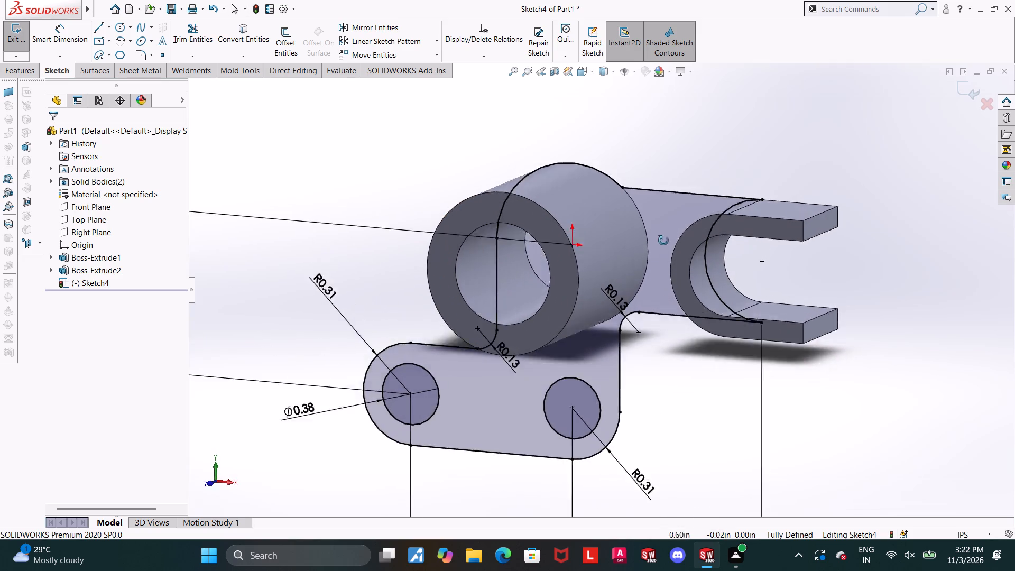
middle_click_drag(663, 241, 694, 239)
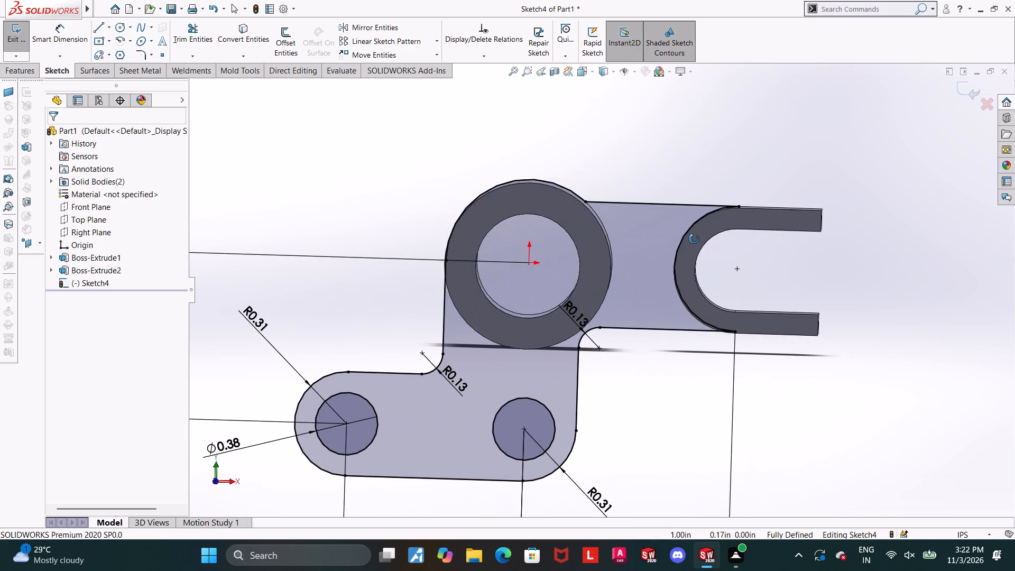
middle_click_drag(694, 239, 685, 232)
scroll(688, 226, "up", 4)
left_click(584, 71)
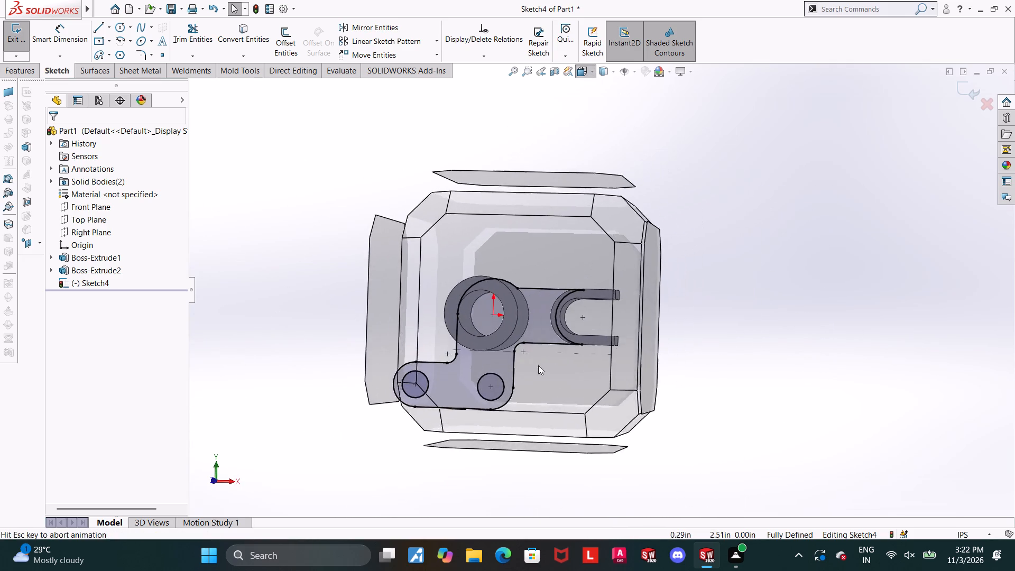
left_click(499, 360)
Convert the boss's full outer circular edge into the sketch again.
scroll(811, 228, "down", 2)
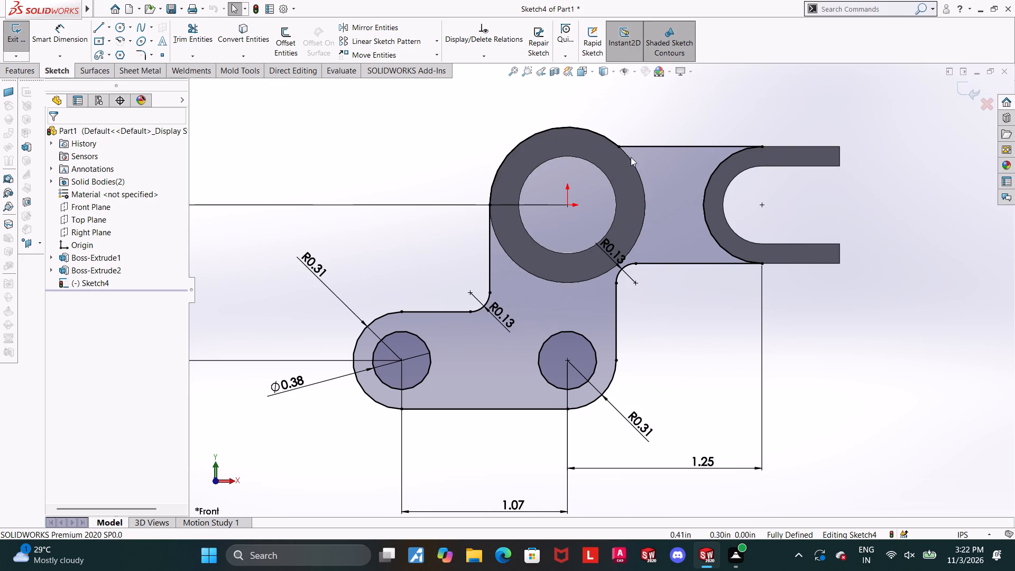
left_click(236, 29)
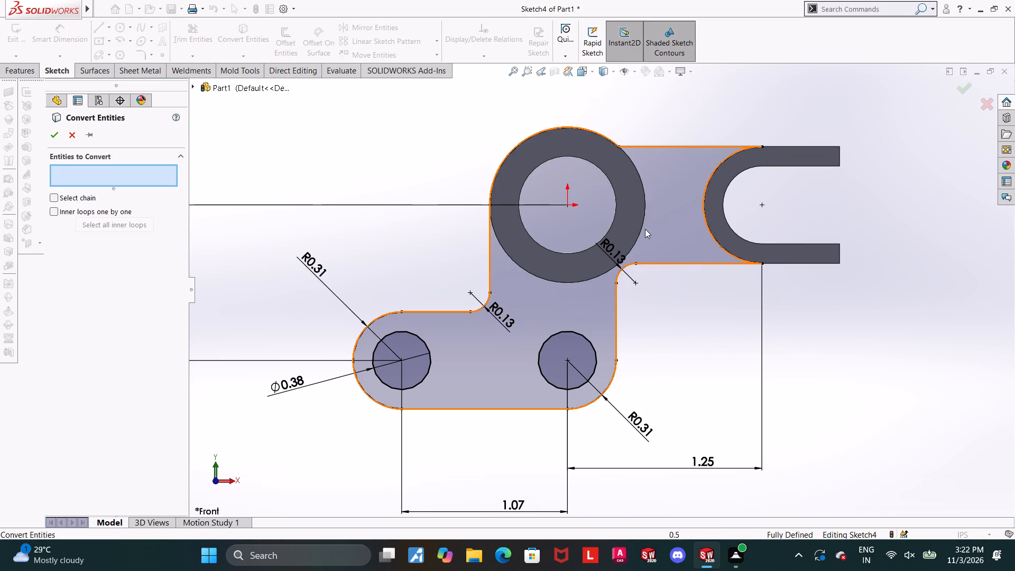
left_click(643, 228)
left_click(50, 139)
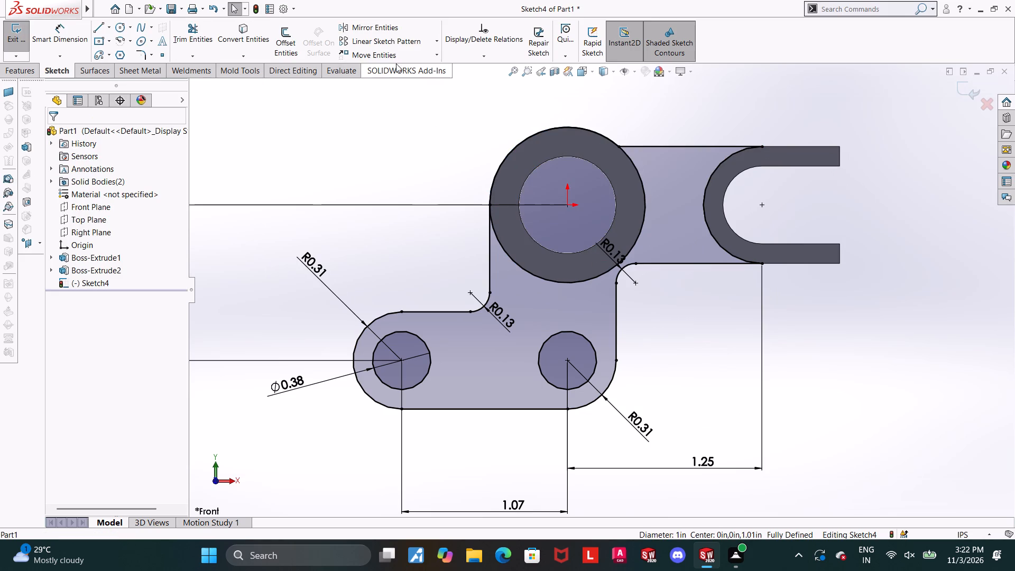
Trim away the boss circle's upper outer arc so the arm profile follows the lower side of the boss.
left_click(208, 24)
left_click_drag(560, 161, 506, 111)
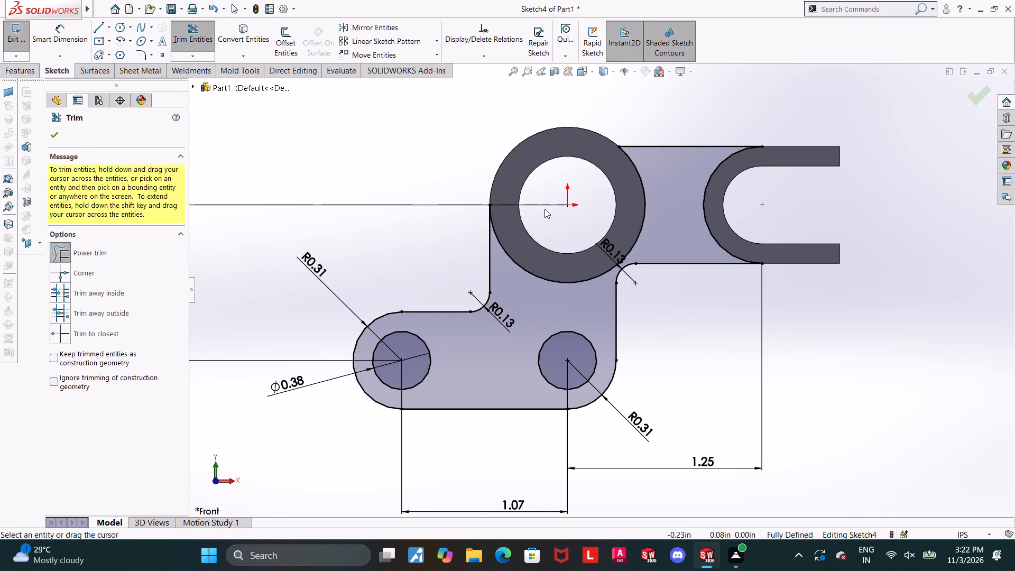
scroll(546, 210, "up", 3)
middle_click_drag(808, 337, 768, 355)
key("Escape")
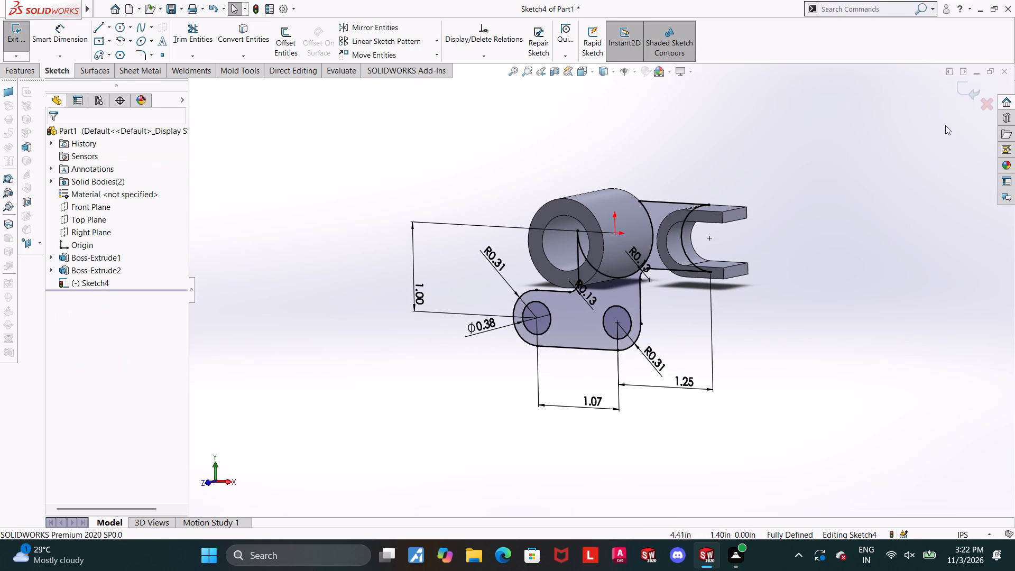
Finish the arm sketch and extrude it as a blind boss 0.250 in deep with merged result.
left_click(965, 89)
left_click(17, 43)
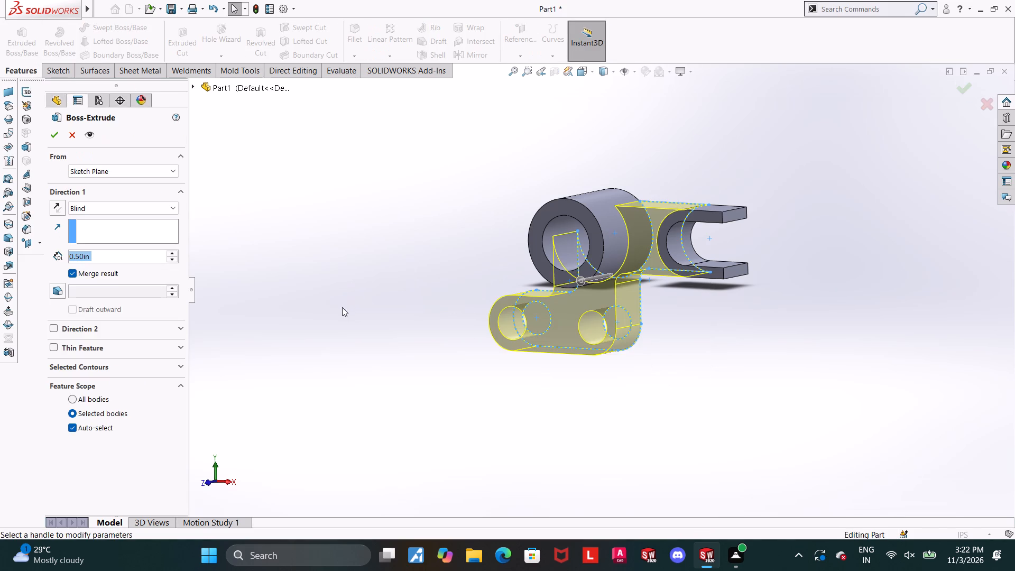
type("0.250")
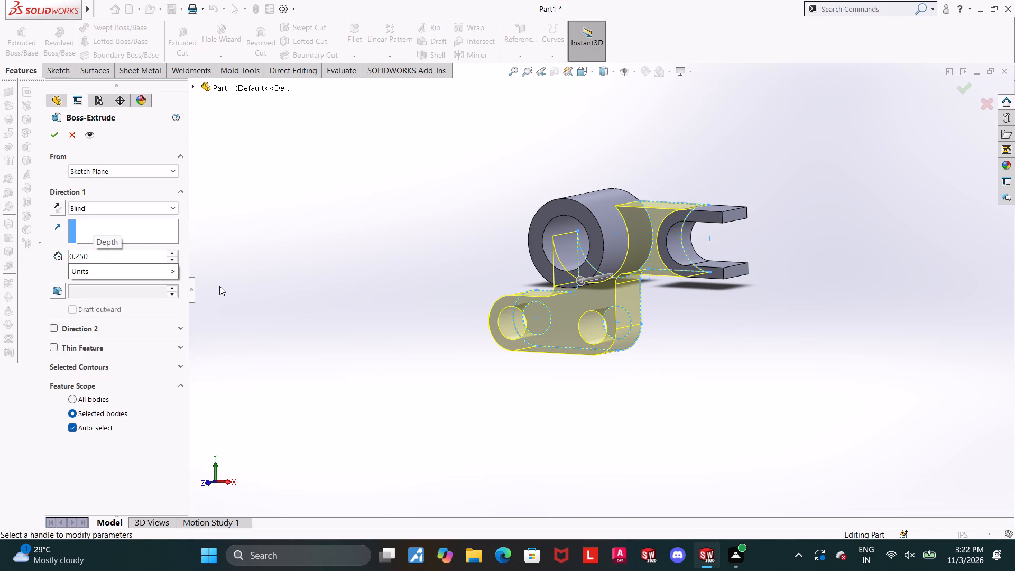
key("Return")
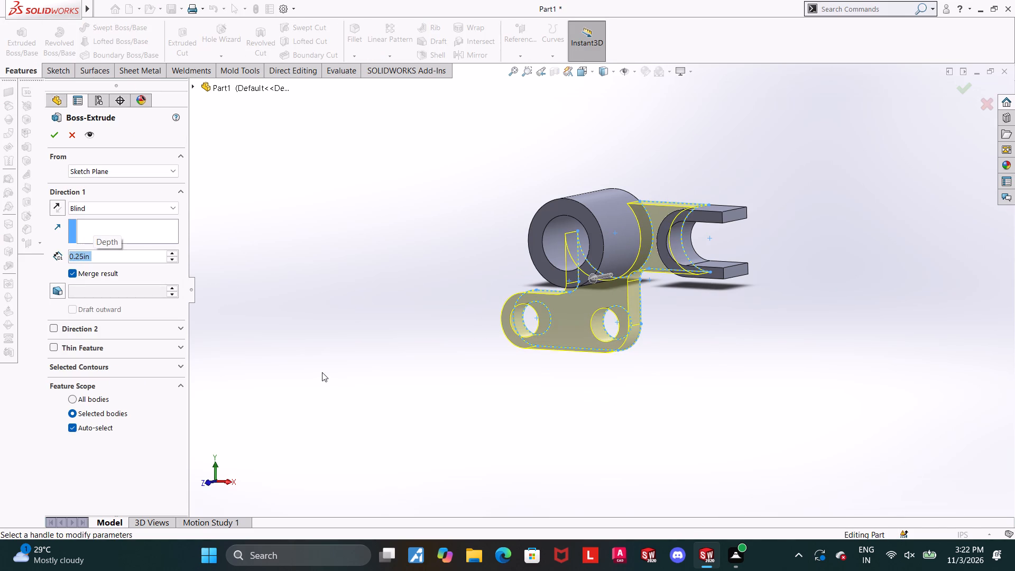
left_click(58, 125)
left_click(59, 128)
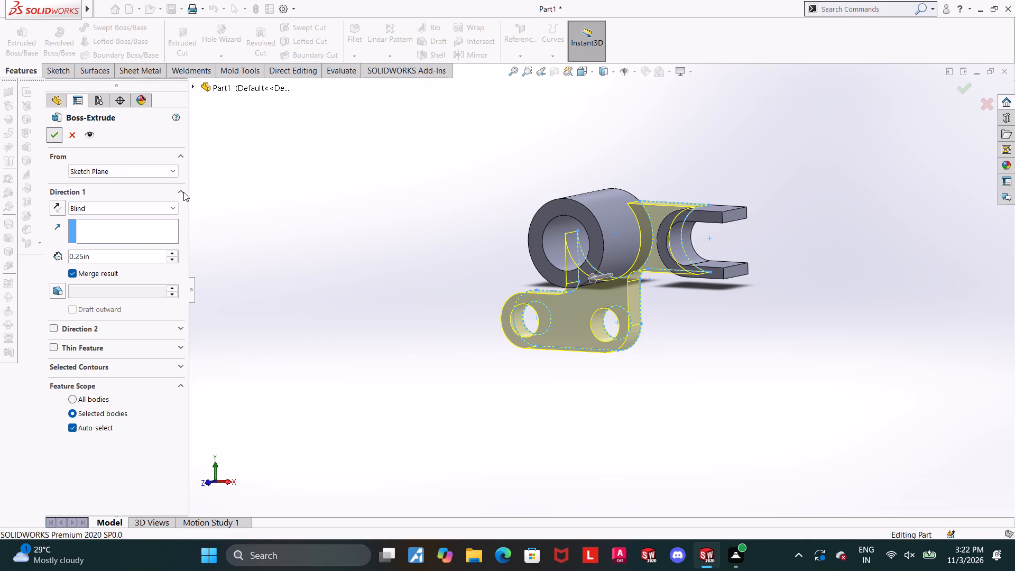
Examine the extruded arm where it joins the boss and fork, in 3D and looking straight down from above.
left_click(287, 276)
middle_click_drag(451, 310, 479, 368)
middle_click_drag(648, 247, 648, 254)
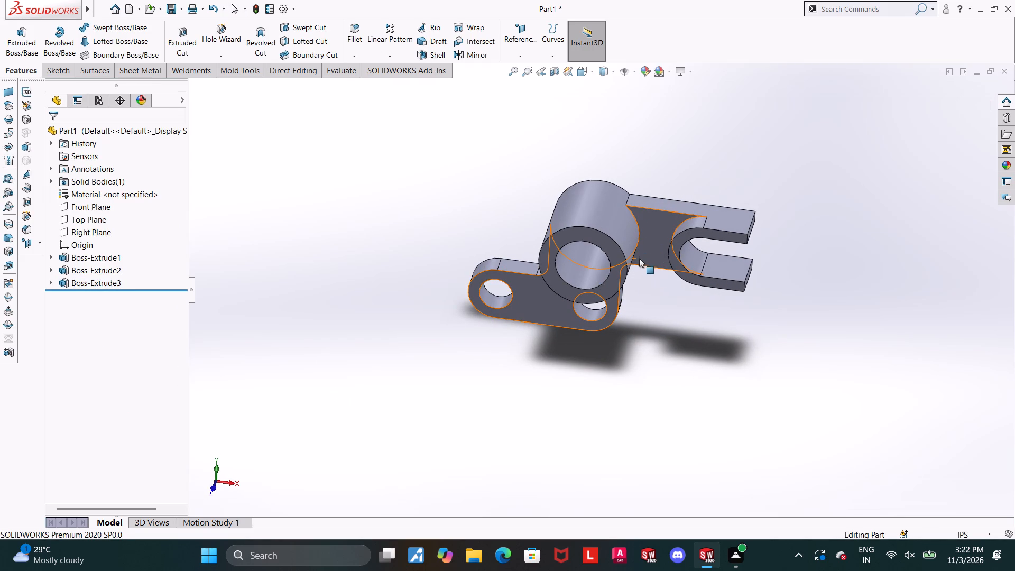
scroll(614, 197, "up", 2)
middle_click_drag(629, 169, 633, 241)
left_click(577, 73)
left_click(496, 286)
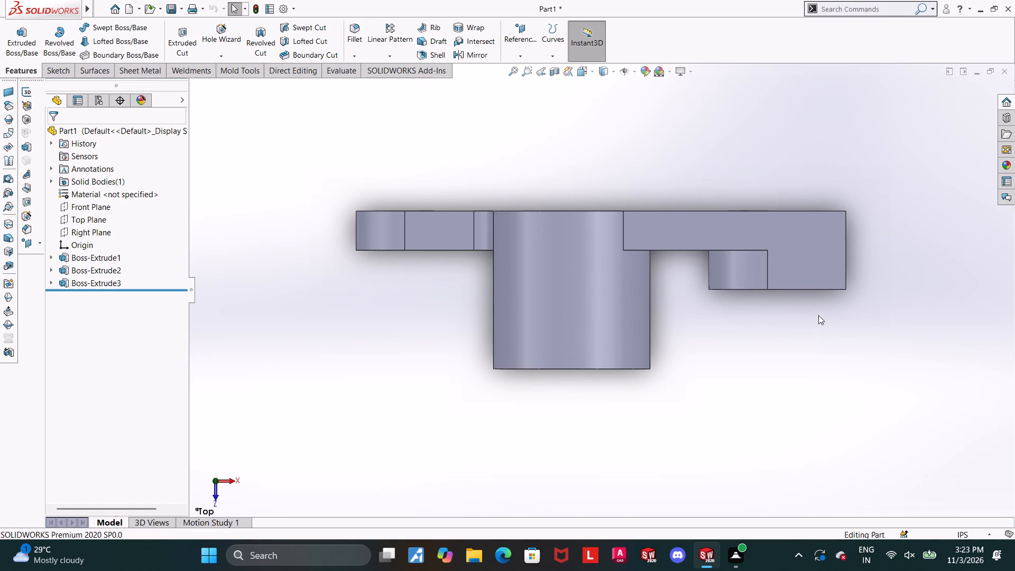
middle_click_drag(795, 298, 514, 491)
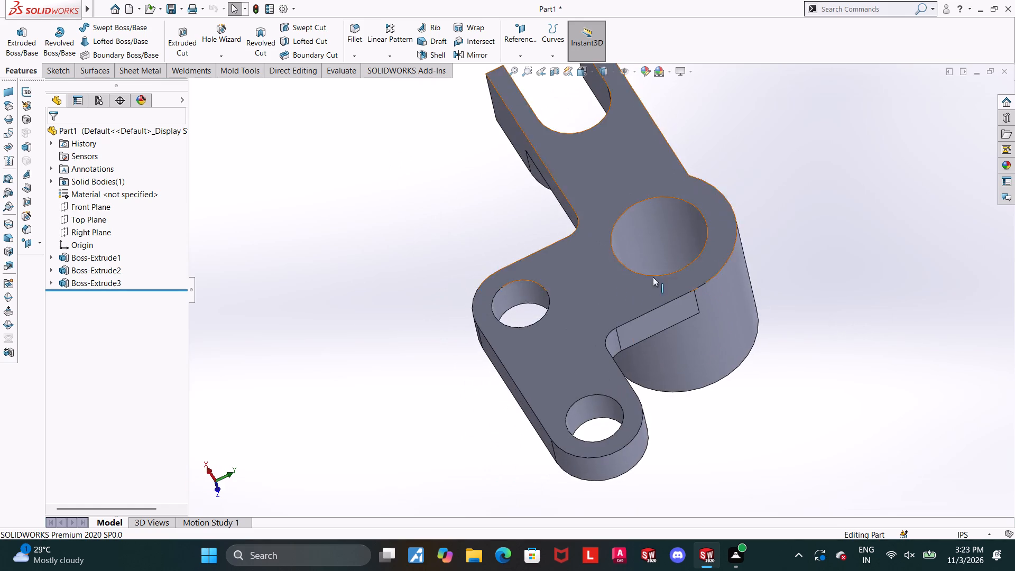
middle_click_drag(667, 260, 678, 442)
middle_click_drag(692, 295, 654, 385)
scroll(652, 372, "up", 1)
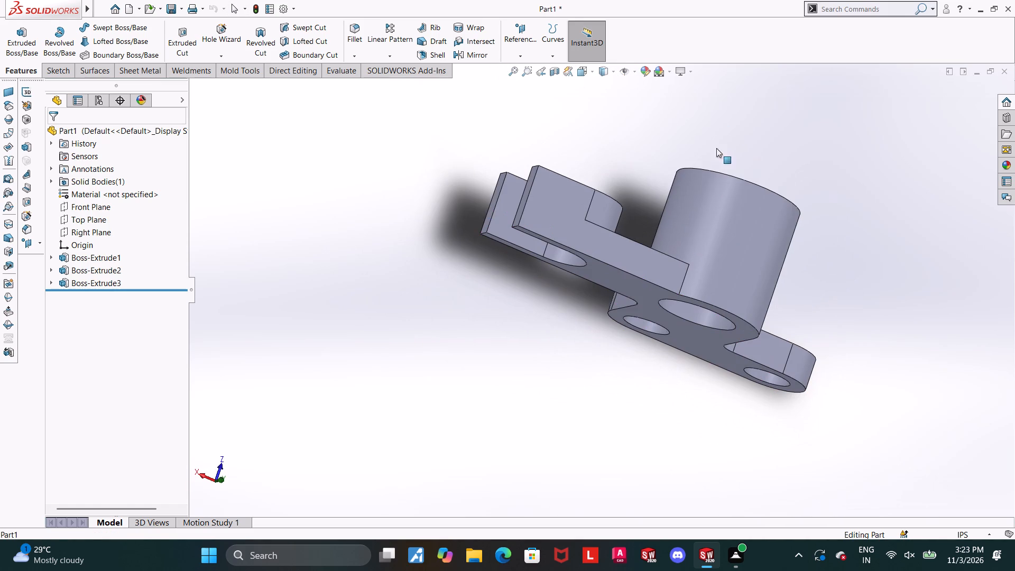
left_click(587, 73)
left_click(546, 315)
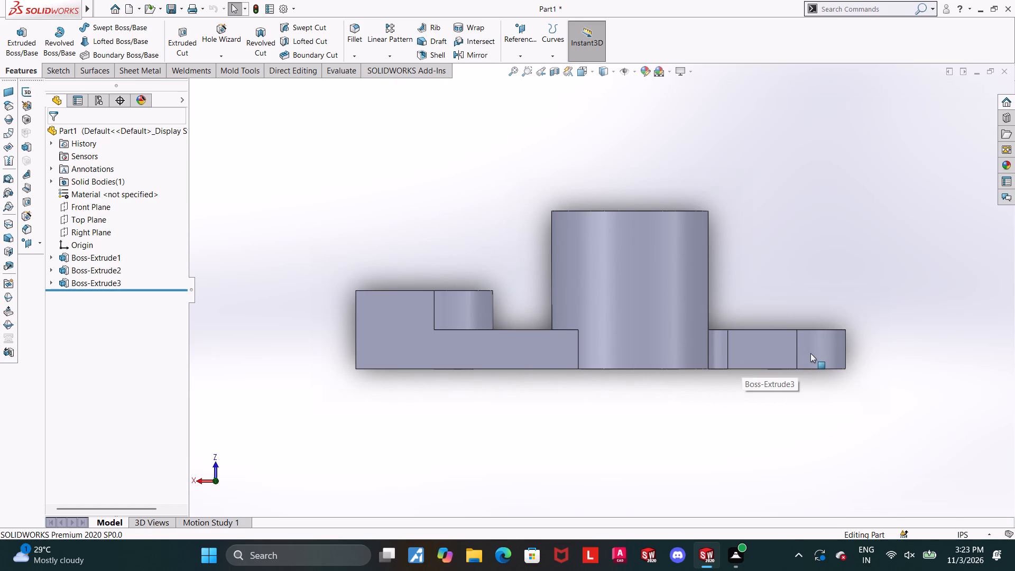
Inspect the whole part from its back and front sides, ending in a near-isometric view.
scroll(811, 353, "up", 1)
middle_click_drag(773, 381, 823, 192)
scroll(679, 330, "up", 1)
middle_click_drag(678, 330, 776, 209)
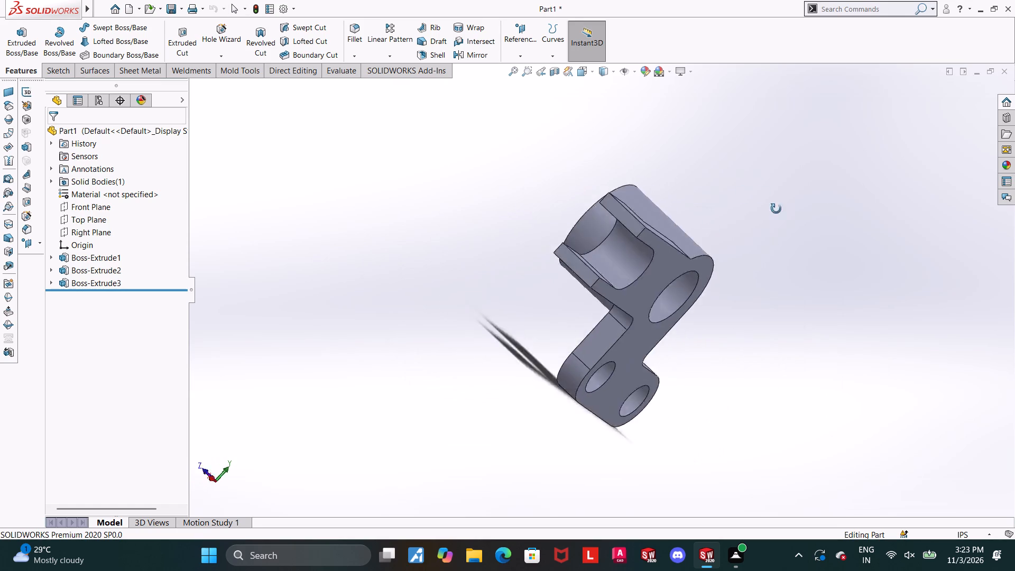
middle_click_drag(776, 209, 852, 353)
middle_click_drag(709, 172, 749, 220)
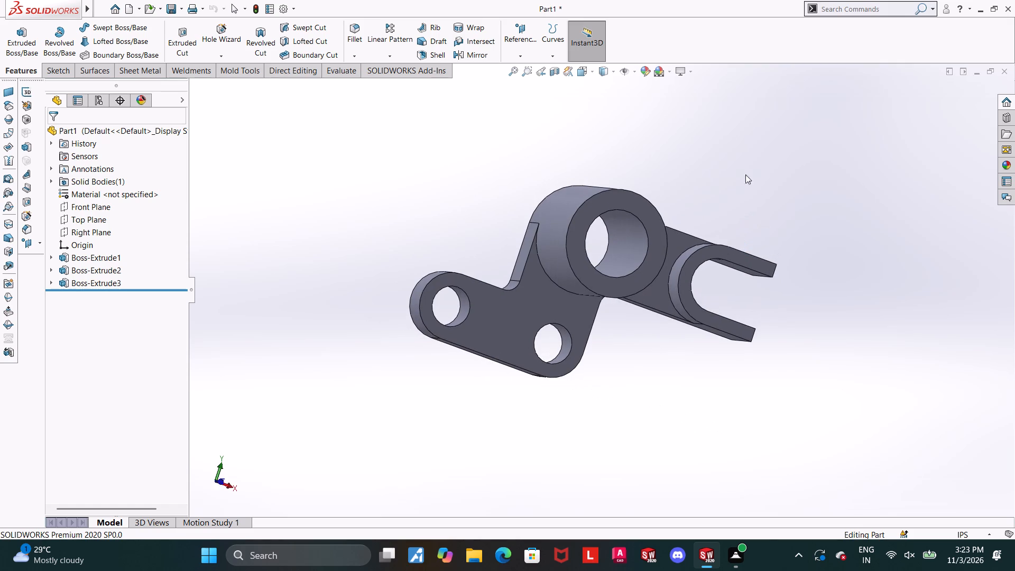
left_click(580, 72)
left_click(541, 306)
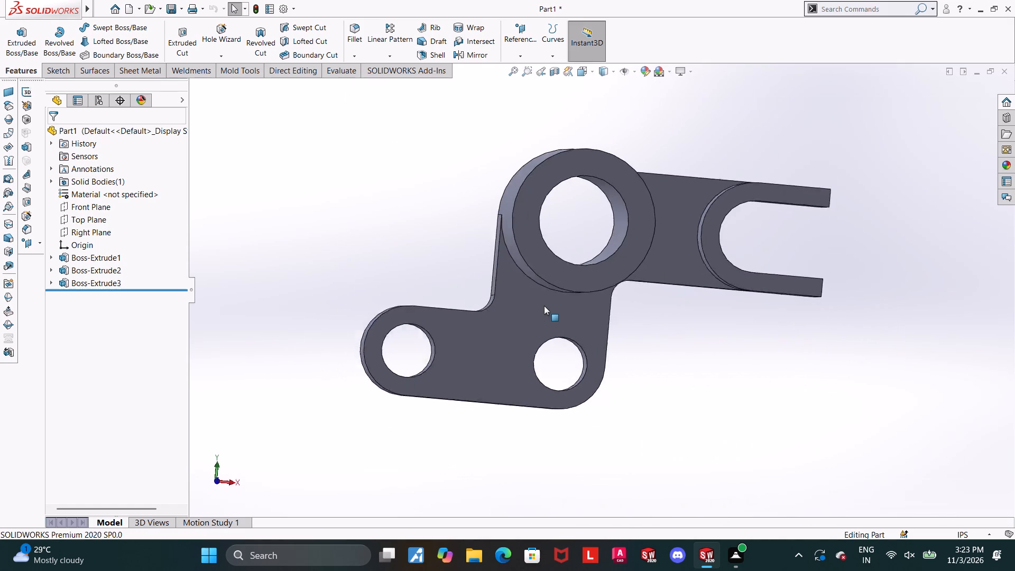
key("ctrl+7")
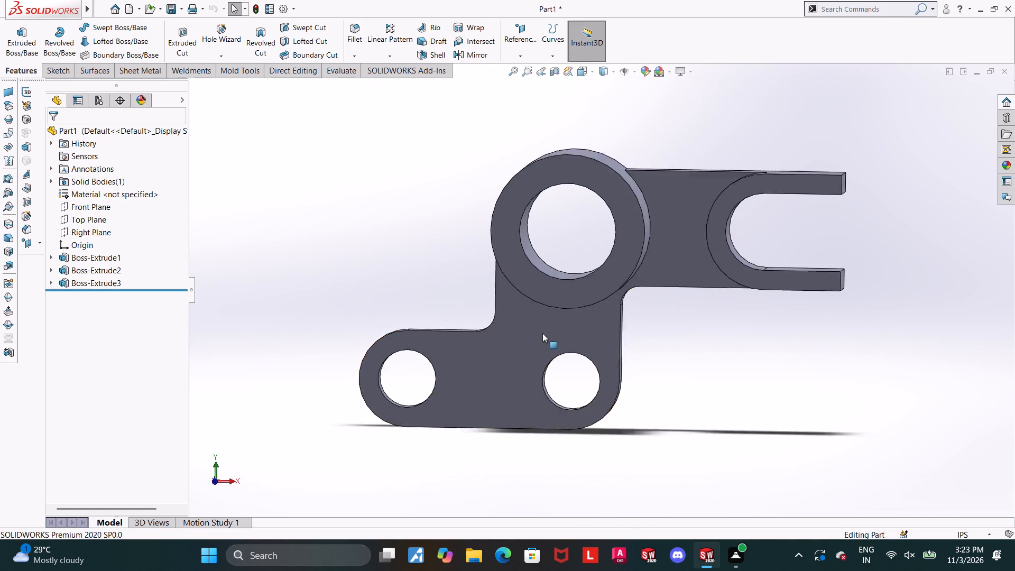
left_click(844, 374)
middle_click_drag(641, 372, 643, 357)
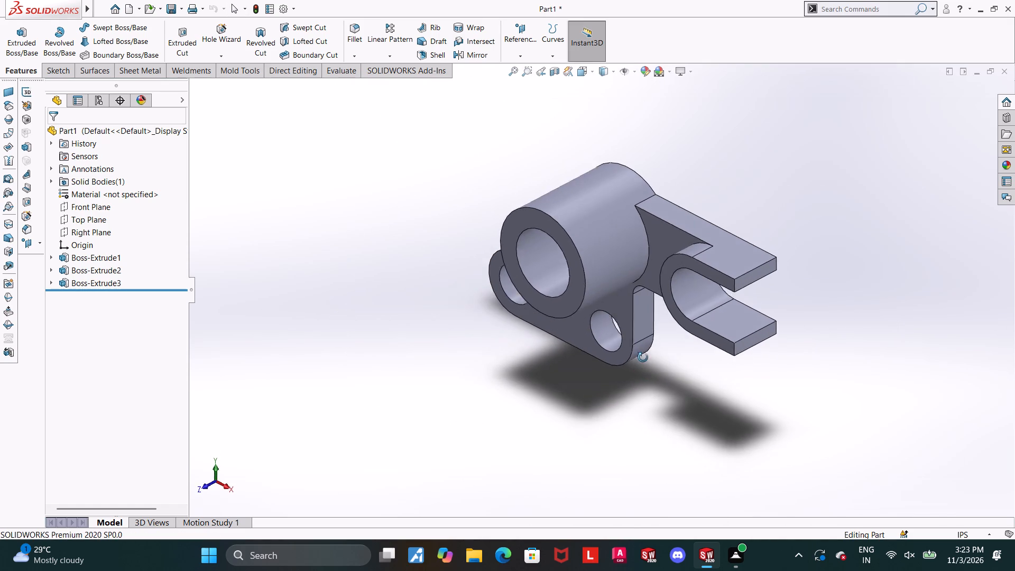
middle_click_drag(643, 357, 656, 324)
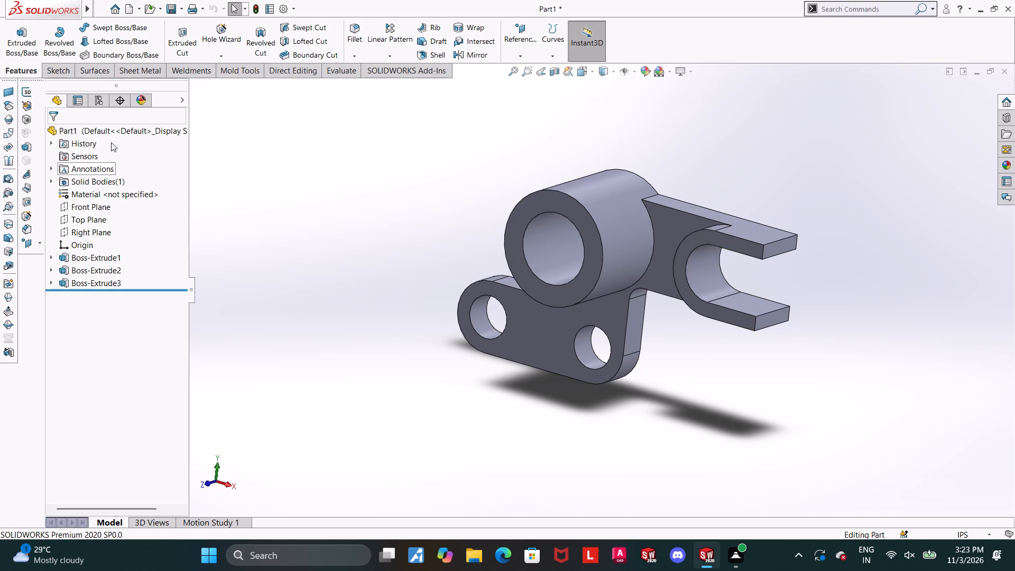
Change the appearance colour of the whole part to dark grey from the standard swatches.
right_click(115, 130)
left_click(138, 119)
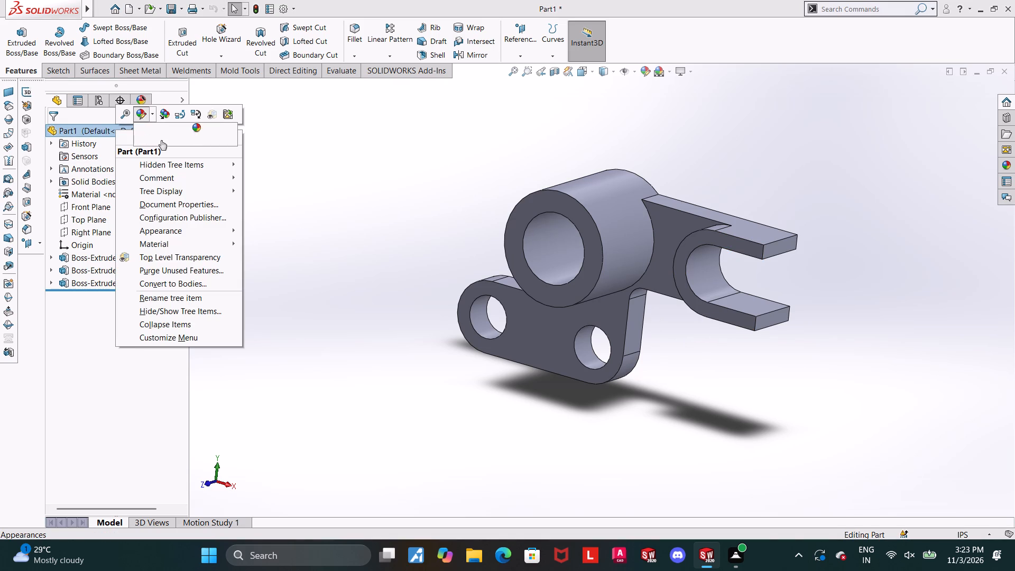
left_click(162, 141)
left_click(141, 114)
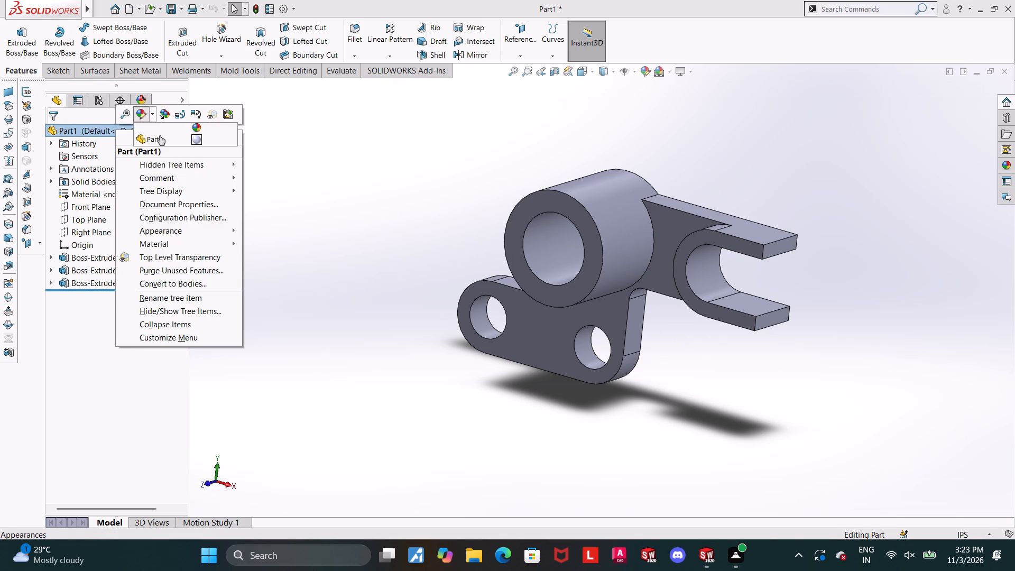
left_click(160, 135)
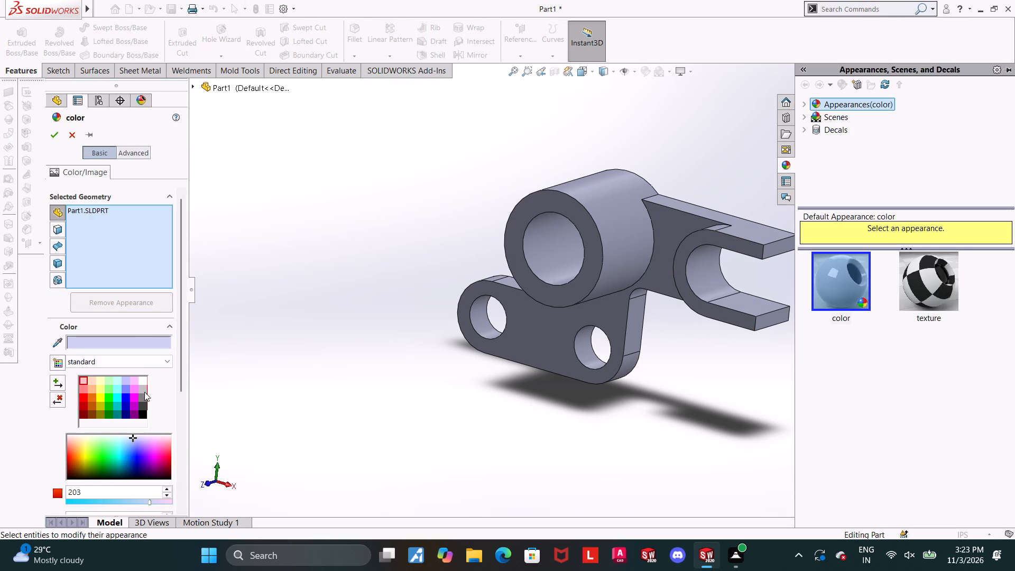
left_click(143, 397)
left_click(58, 134)
left_click(415, 203)
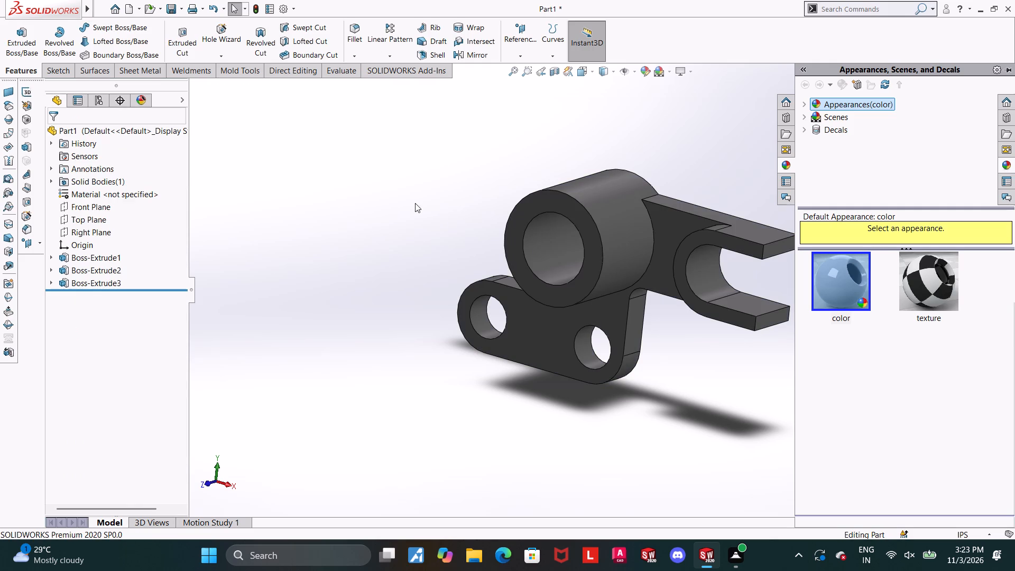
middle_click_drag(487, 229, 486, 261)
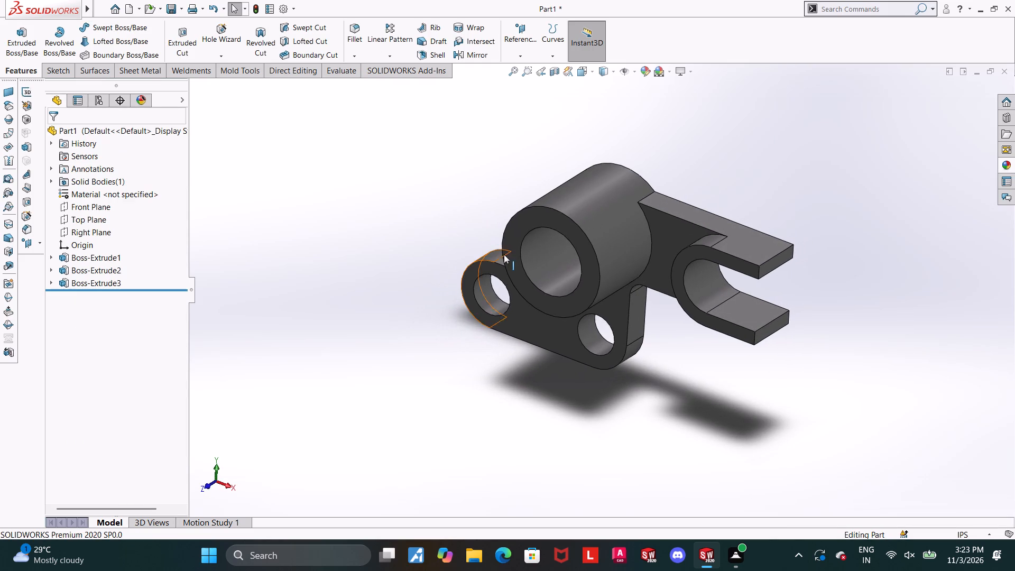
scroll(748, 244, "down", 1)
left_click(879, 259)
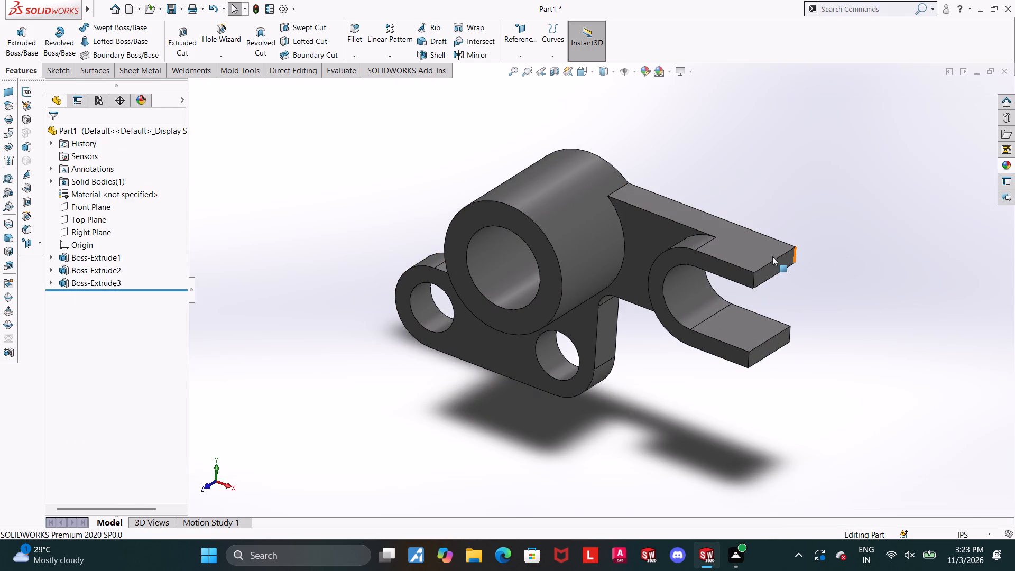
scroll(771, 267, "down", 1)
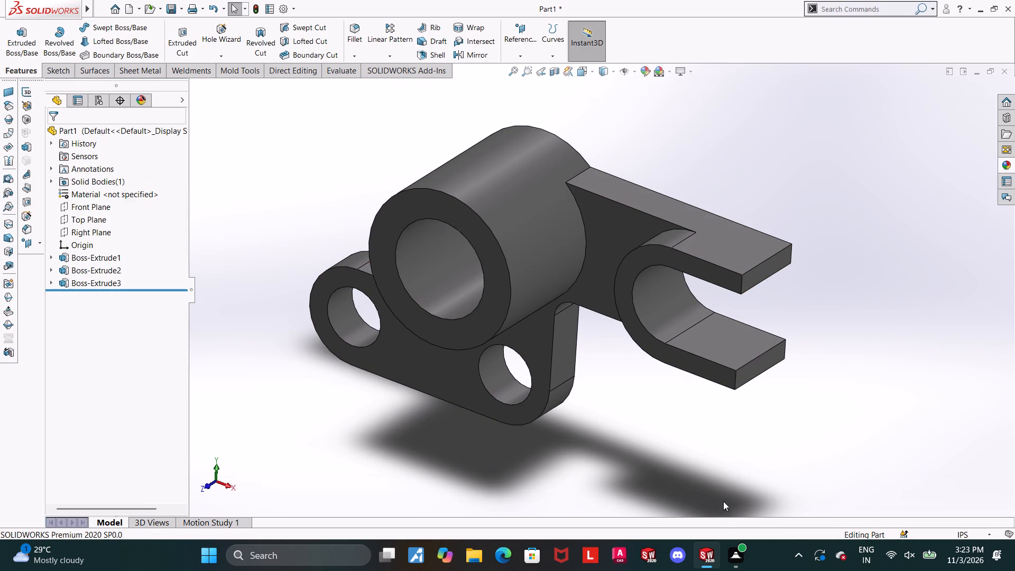
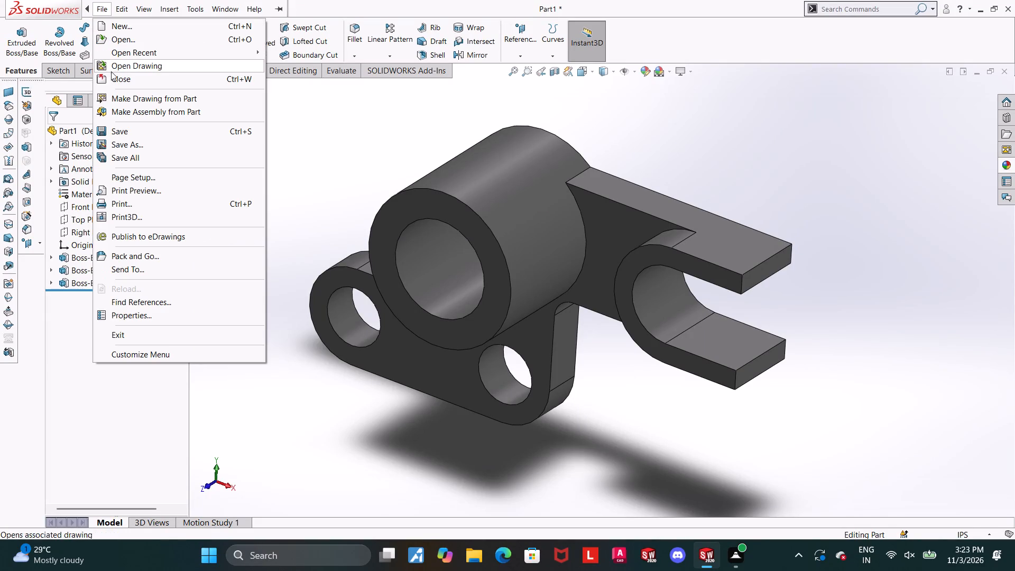
Save the part in the Downloads folder as a SOLIDWORKS Part named "dual ear fork".
left_click(120, 139)
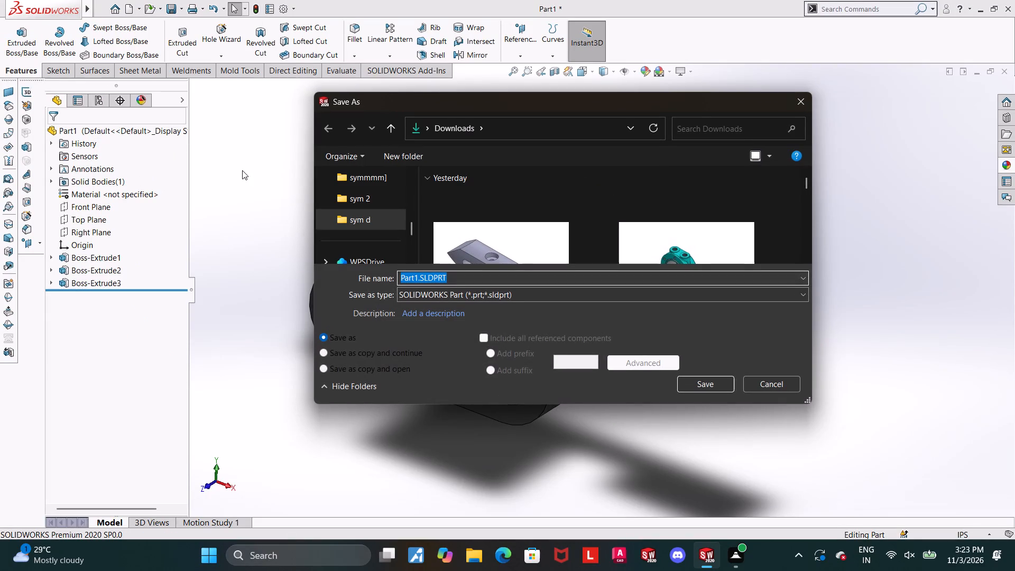
type("dual ear fro")
key("BackSpace")
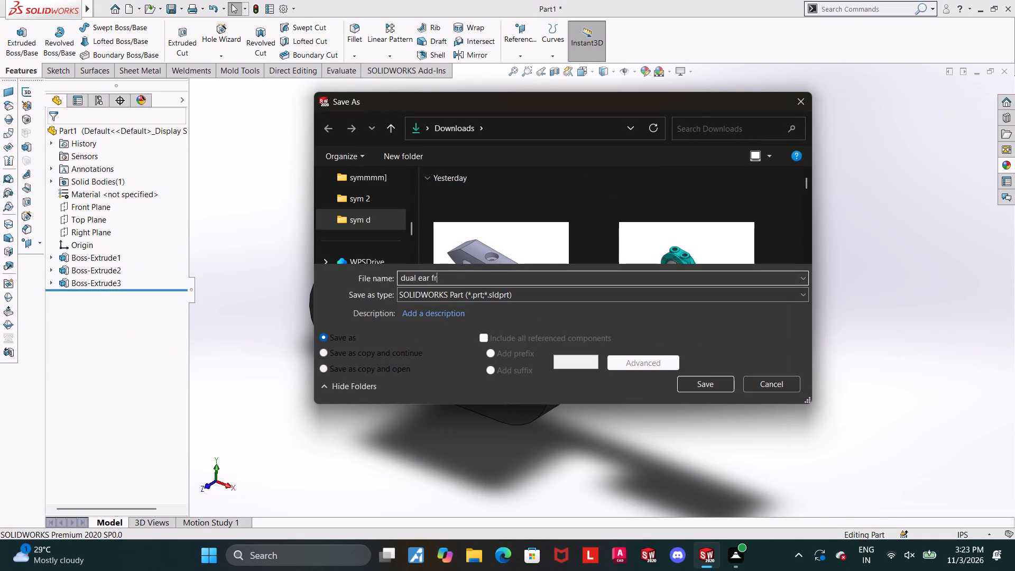
key("BackSpace")
type("orl")
key("BackSpace")
key("k")
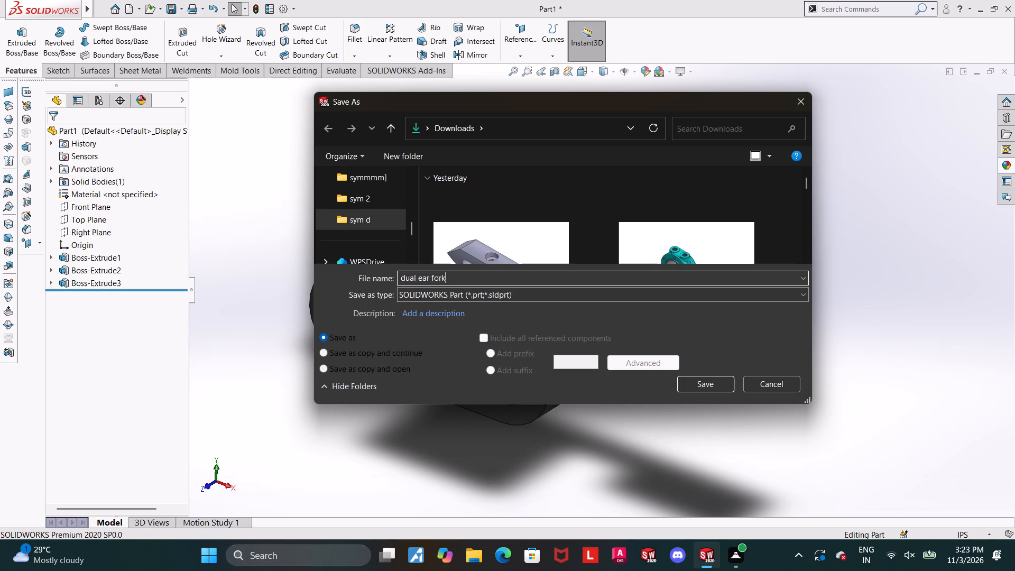
left_click(720, 383)
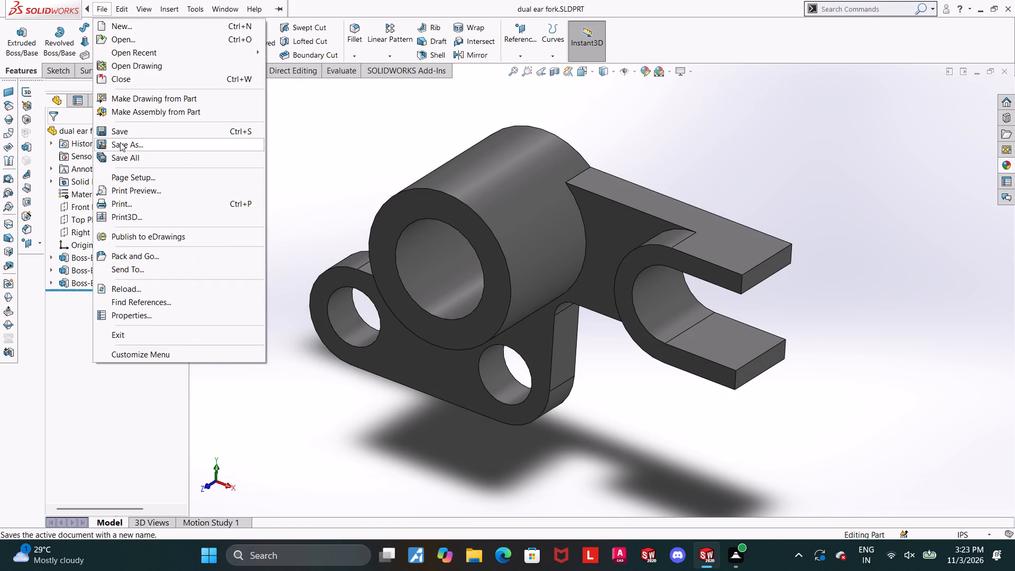
Save a copy of the dual ear fork part in Adobe Portable Document Format (*.pdf) in the Downloads folder.
left_click(120, 142)
left_click(508, 295)
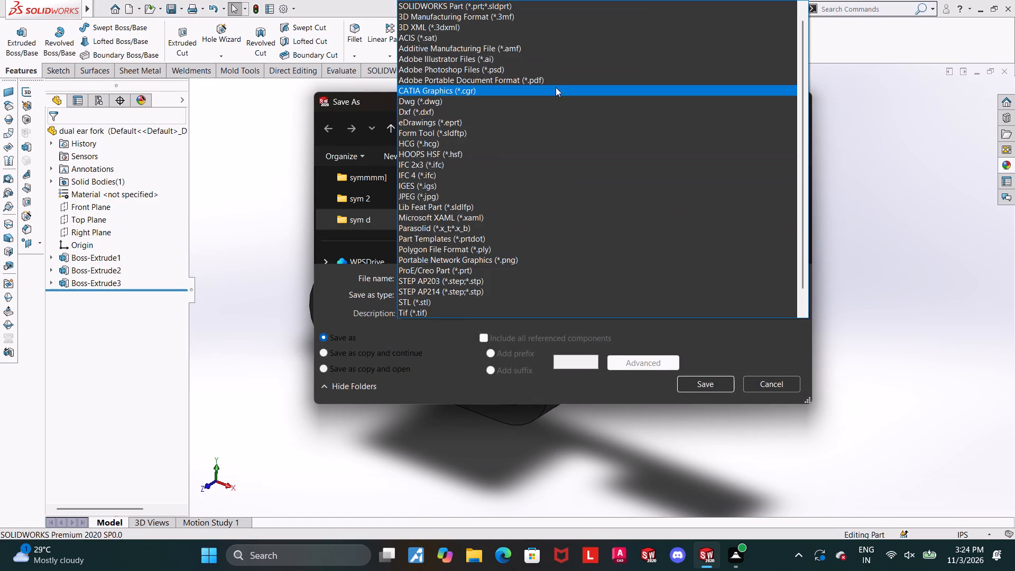
left_click(555, 80)
left_click(721, 402)
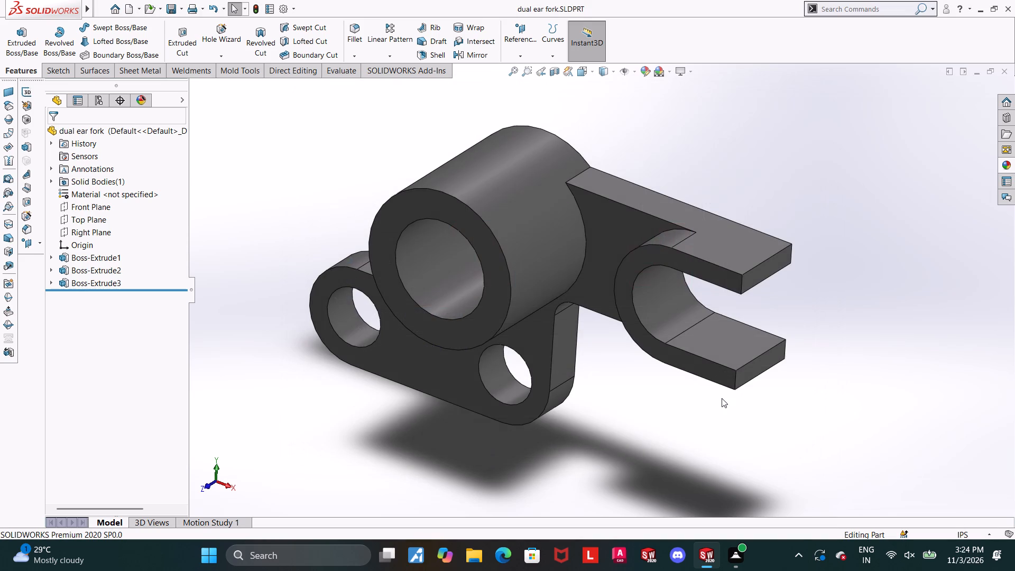